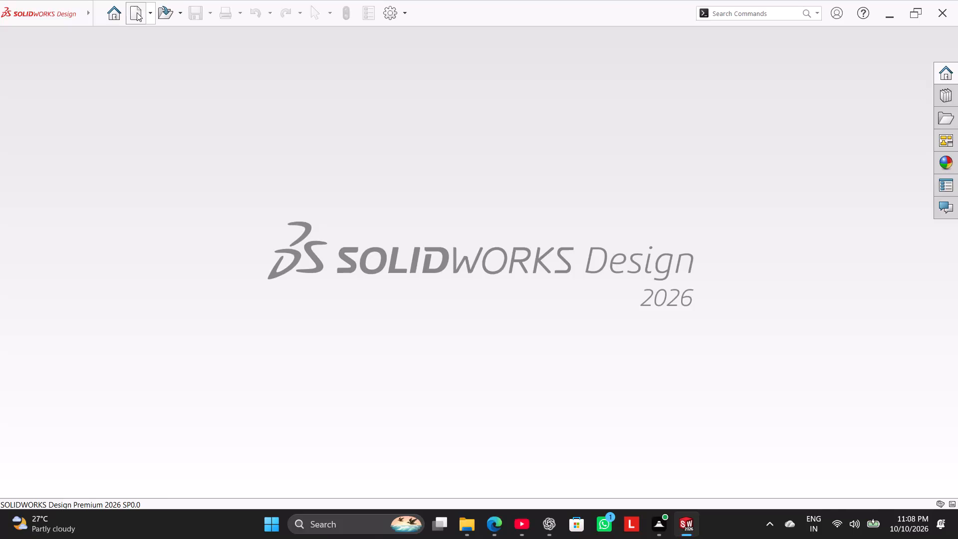
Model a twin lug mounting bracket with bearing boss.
Create a new part document.
click(137, 12)
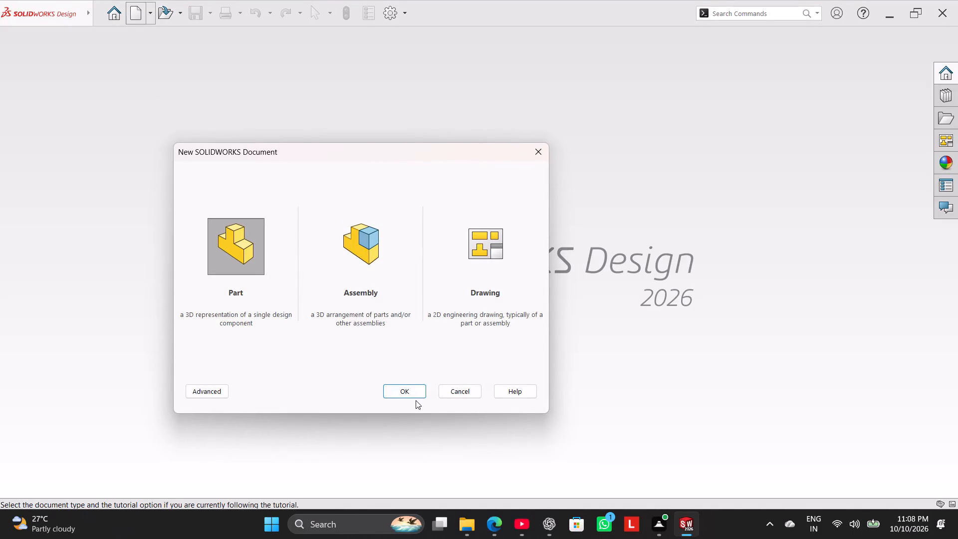
click(411, 394)
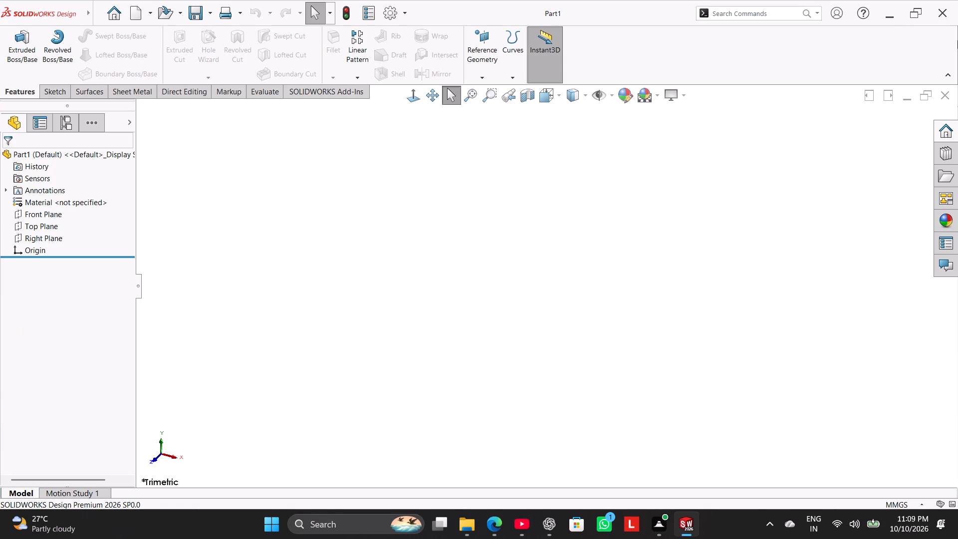
On the Top Plane, sketch two concentric circles centred on the origin, with radii of about 39 mm and 24 mm.
click(53, 224)
click(69, 212)
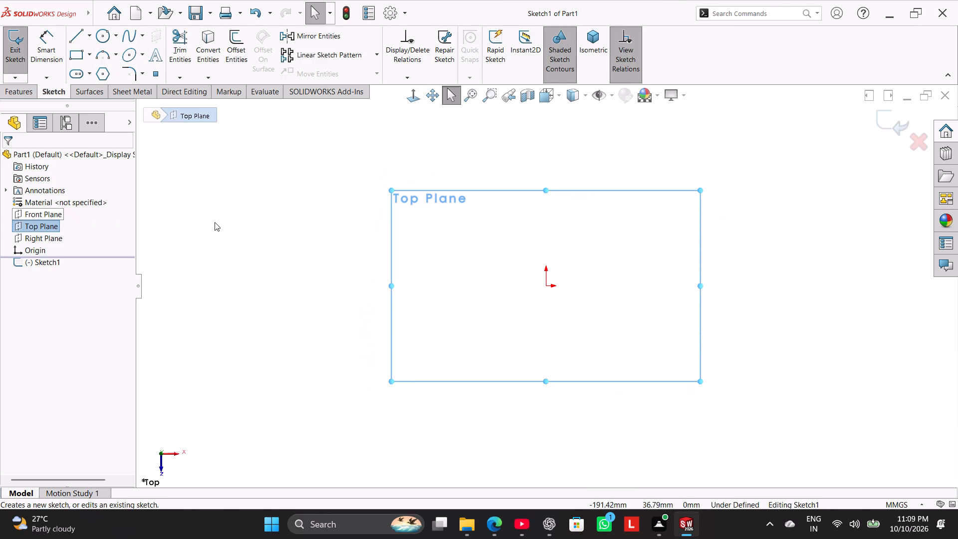
click(215, 222)
click(101, 37)
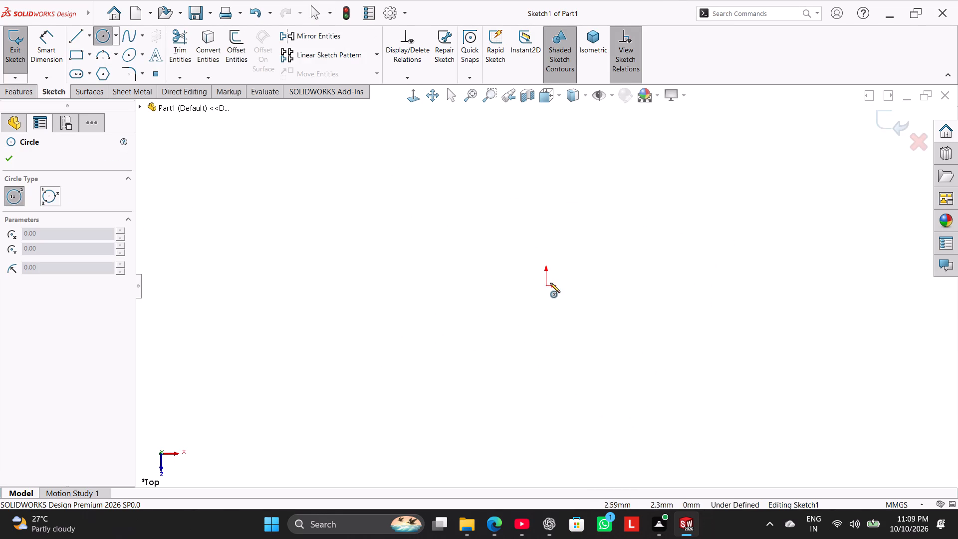
click(548, 285)
click(585, 342)
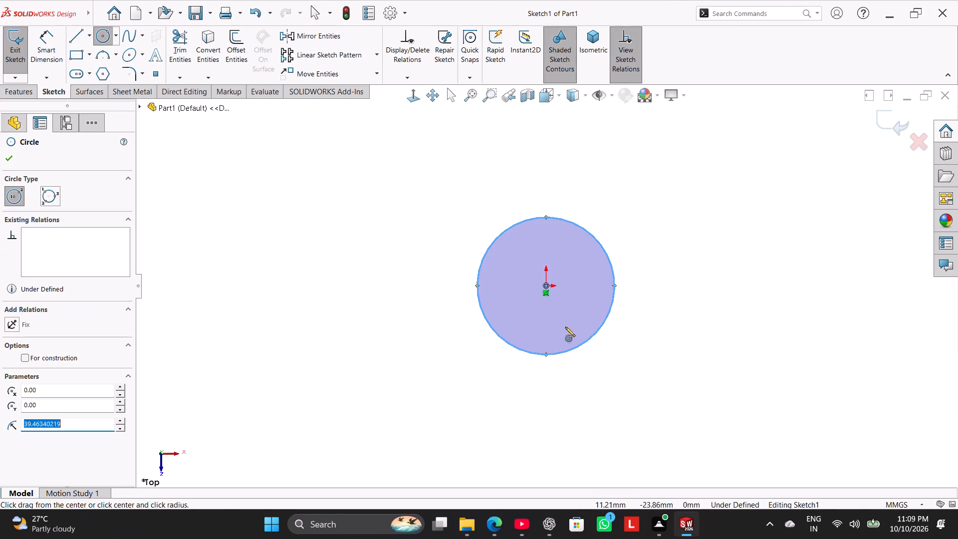
click(545, 284)
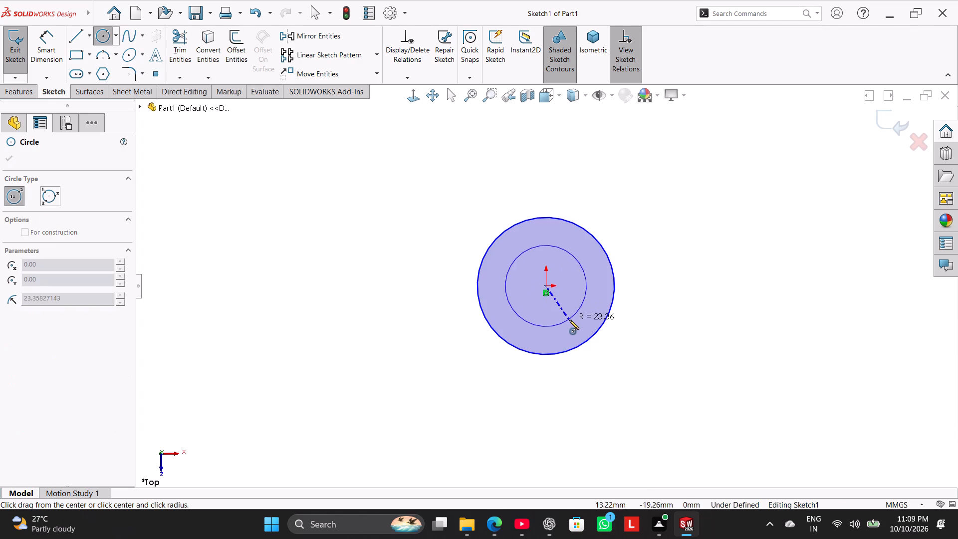
click(569, 320)
right_click(398, 345)
click(420, 352)
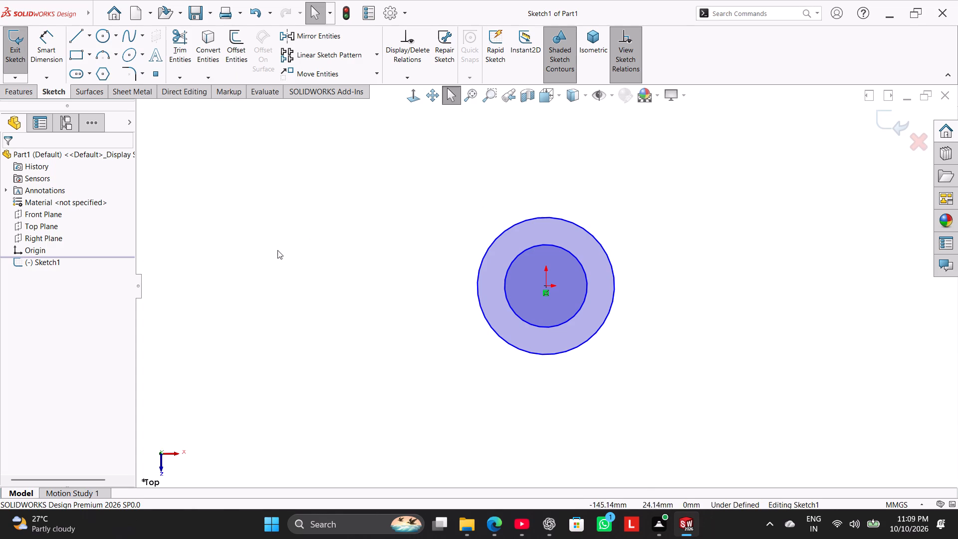
Dimension the inner circle with a diameter of 32 mm.
click(50, 47)
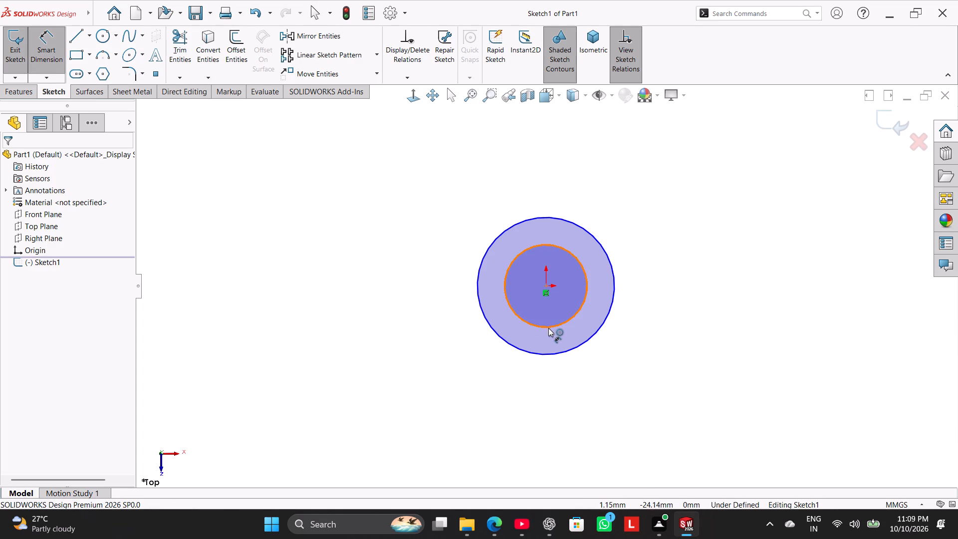
click(550, 328)
click(658, 347)
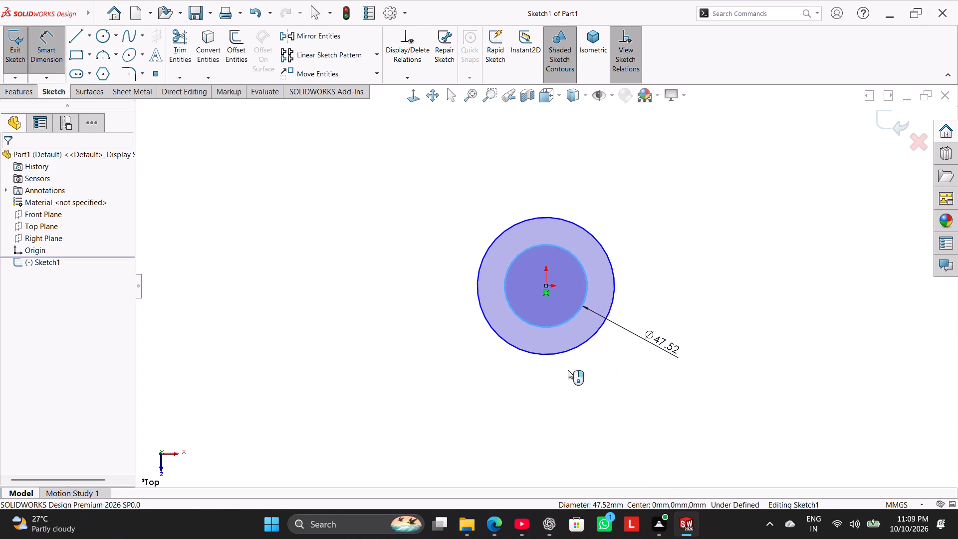
key(3)
key(2)
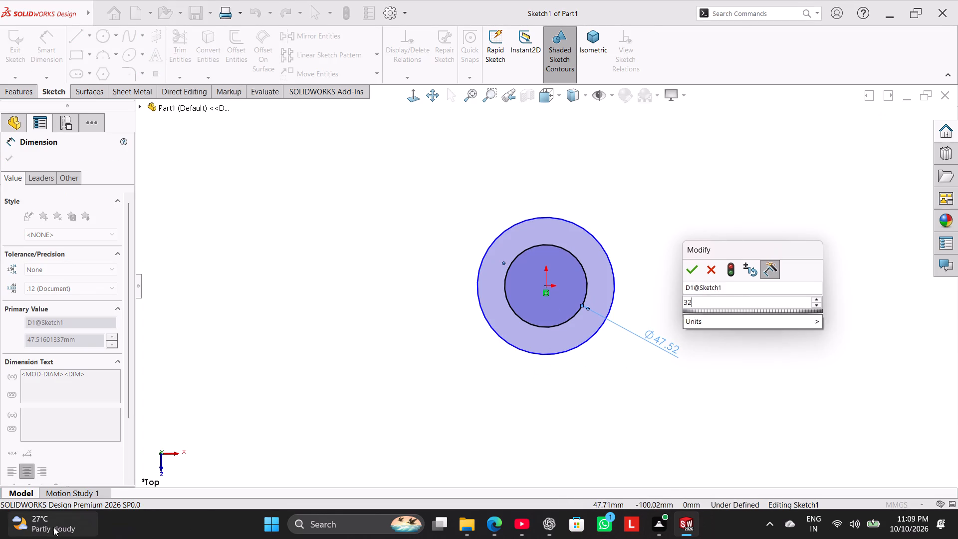
key(Return)
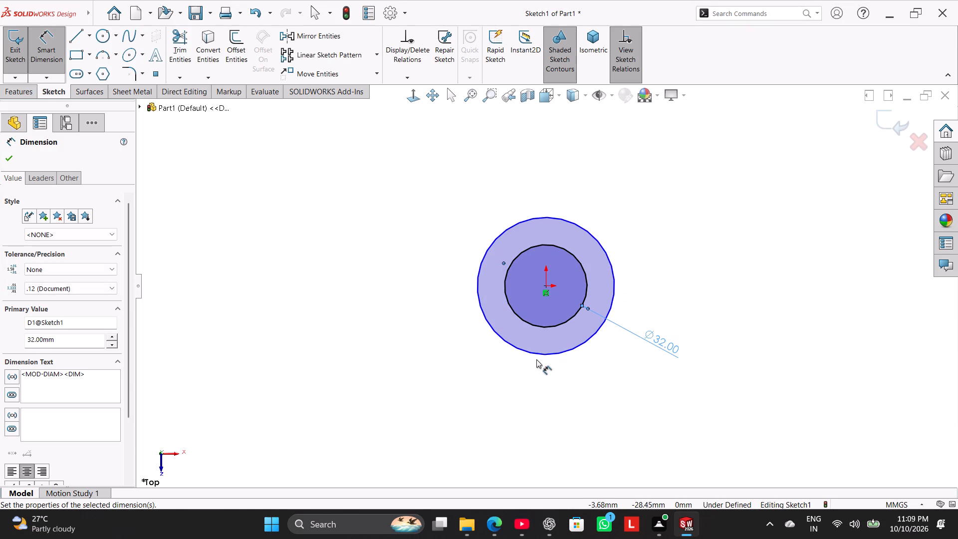
Dimension the outer circle with a diameter of 50 mm.
click(538, 353)
click(428, 367)
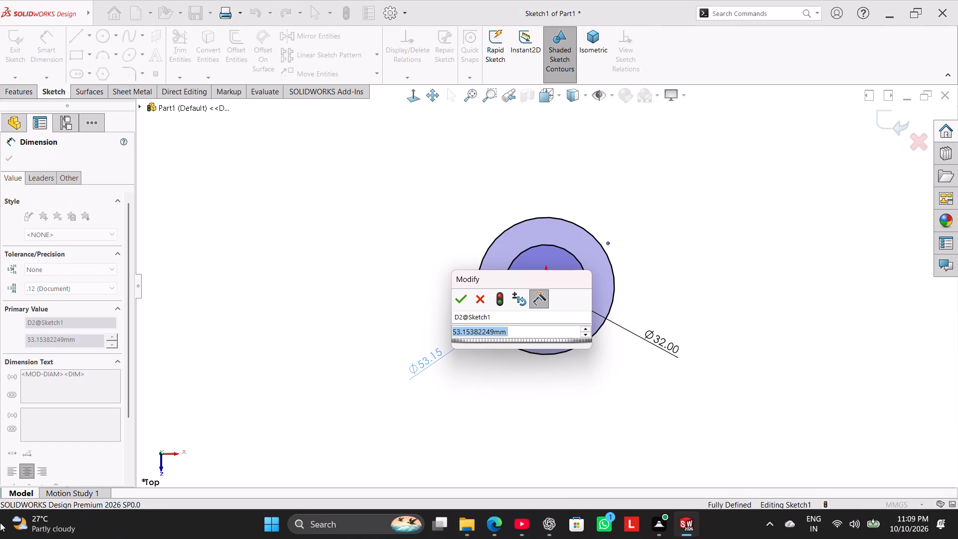
text(50)
key(Return)
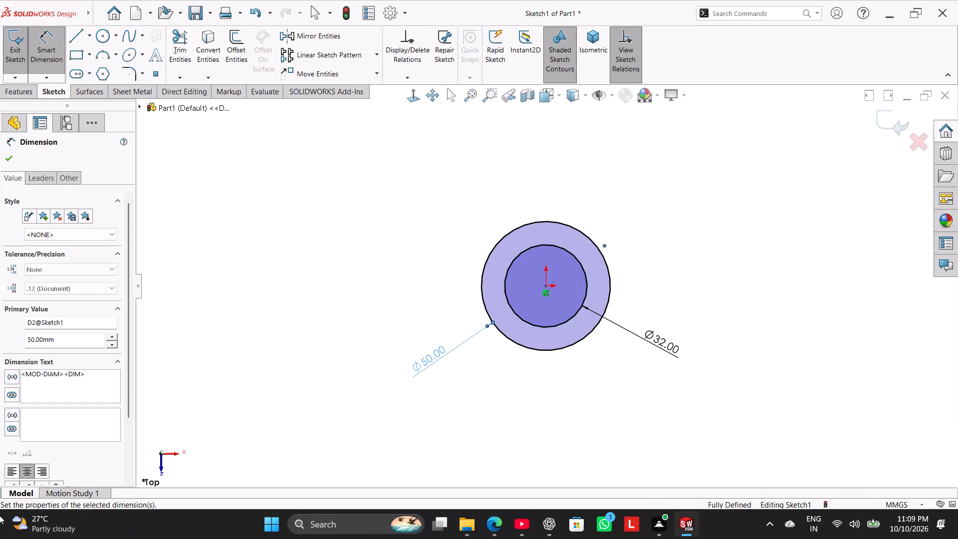
click(333, 251)
right_click(329, 257)
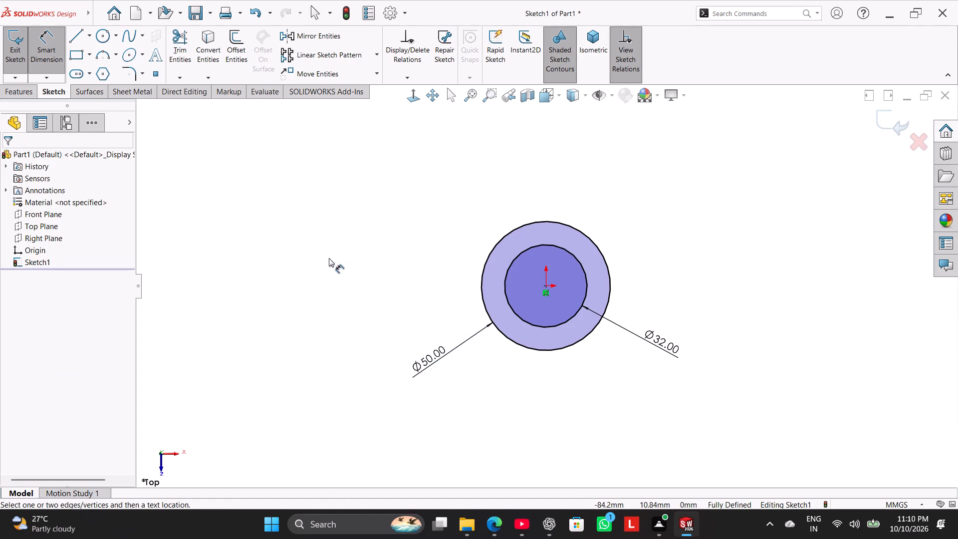
click(343, 294)
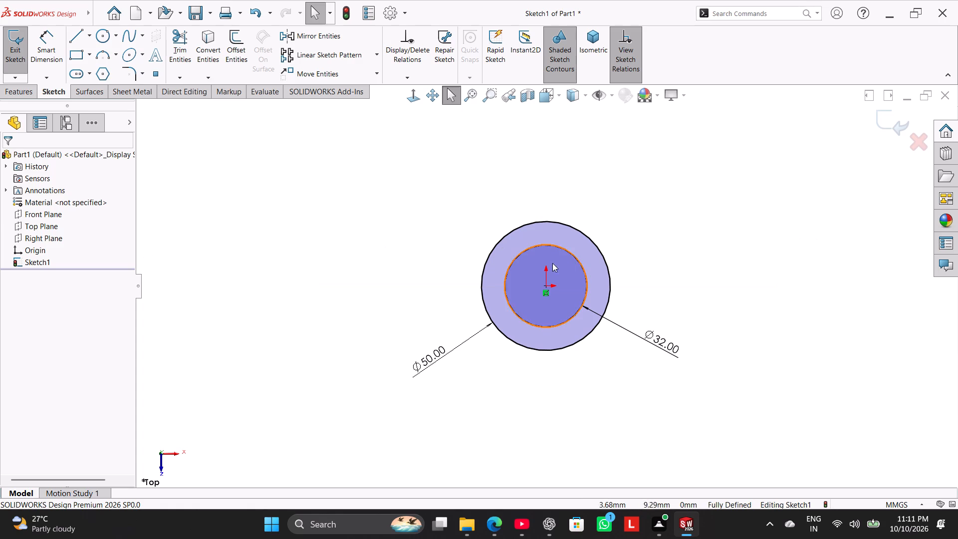
Sketch a vertical centerline about 67 mm long from the origin up past the outer circle.
click(90, 37)
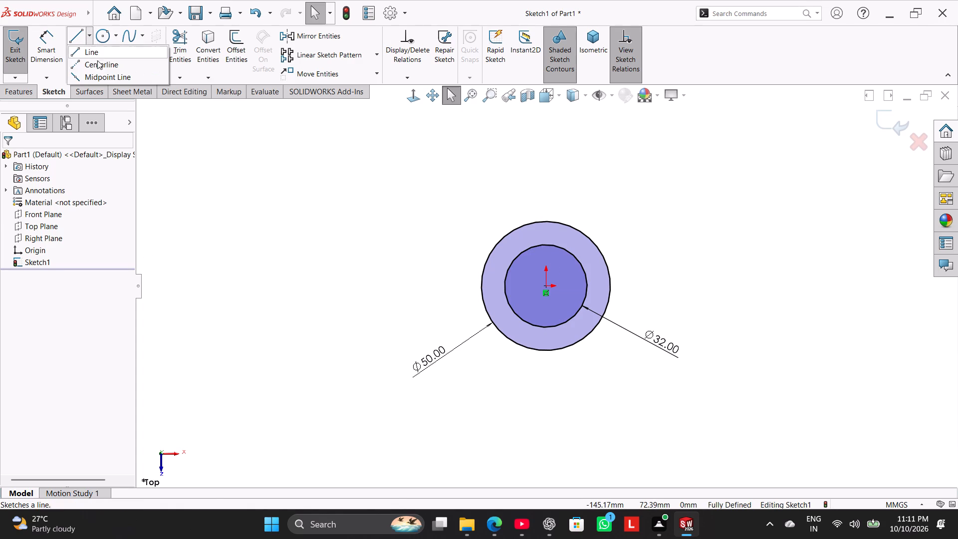
click(99, 64)
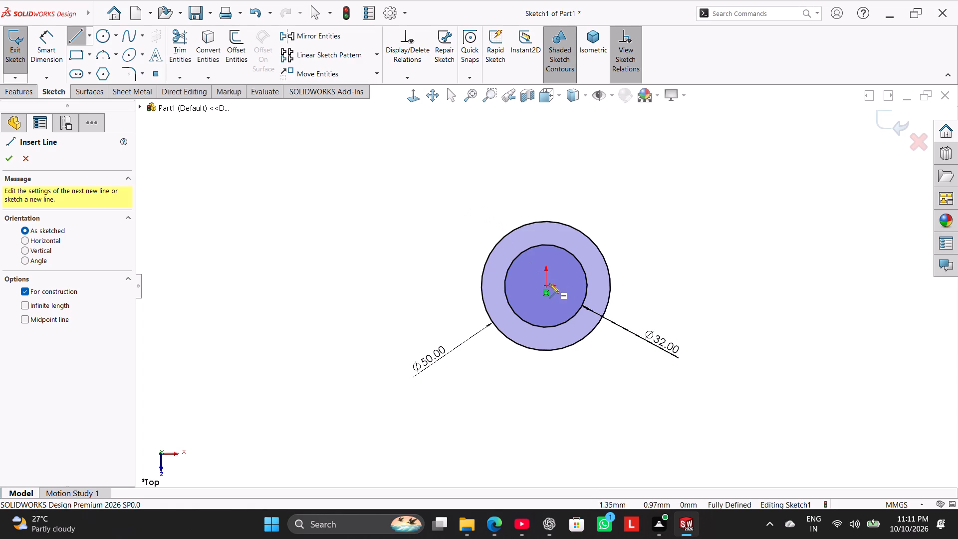
click(547, 285)
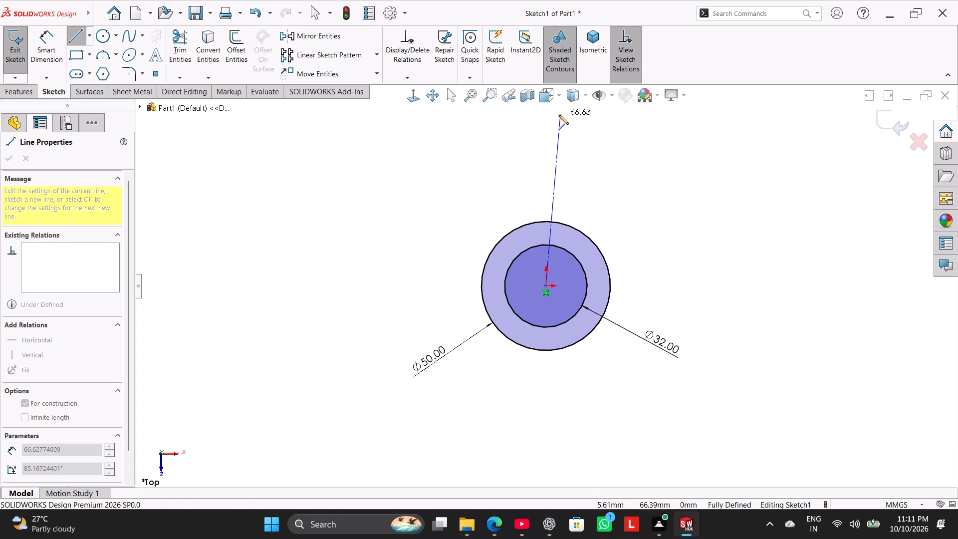
click(548, 113)
right_click(581, 140)
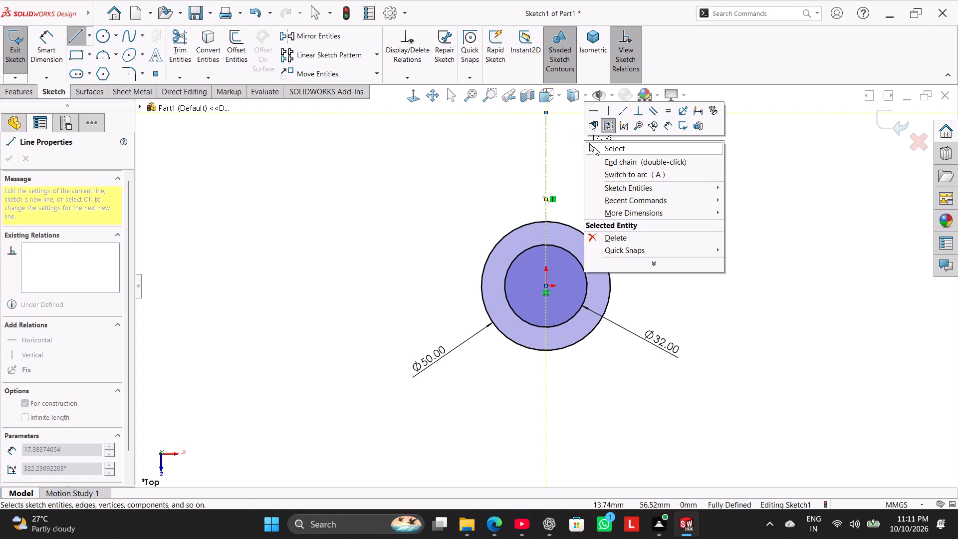
click(596, 148)
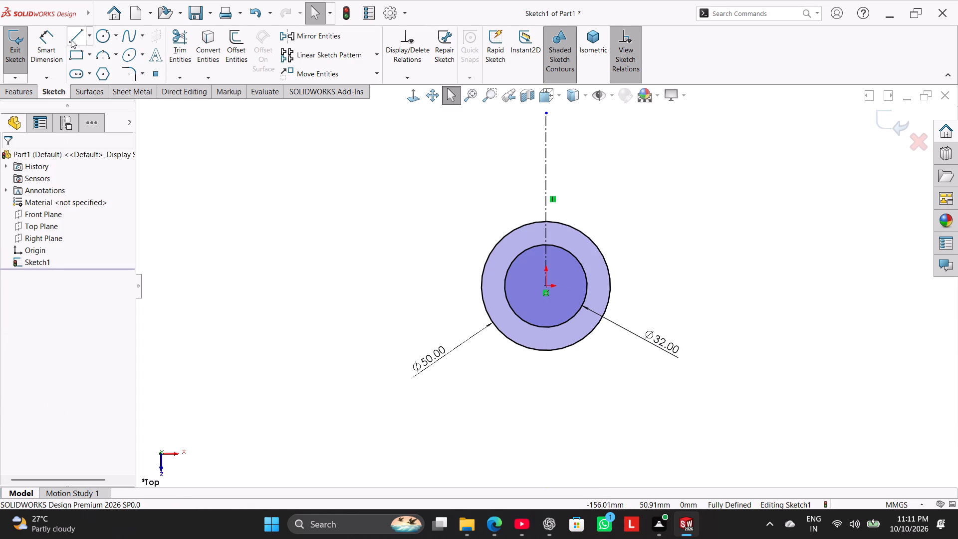
Sketch an open stepped profile of seven connected horizontal and vertical lines left of the circles, starting with a vertical line about 49 mm long.
click(76, 30)
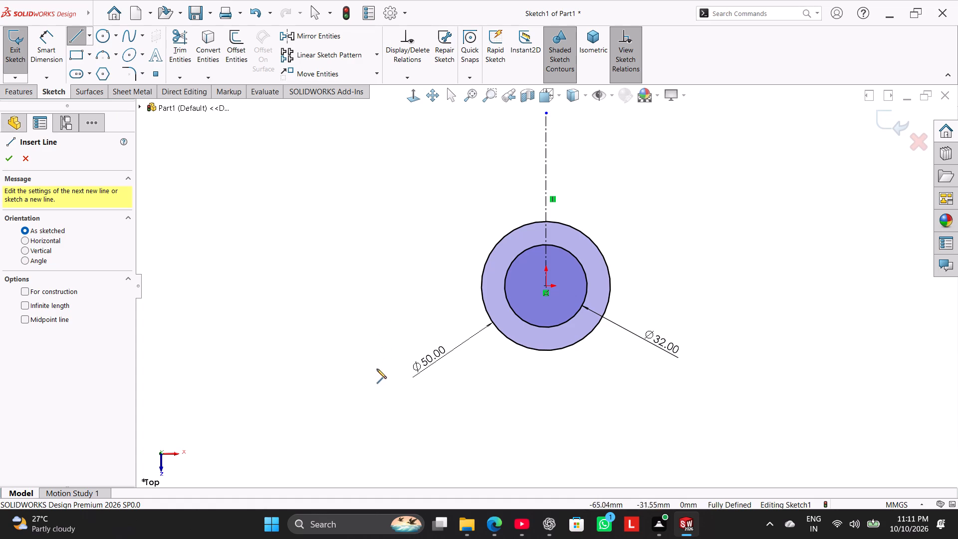
click(445, 380)
click(445, 254)
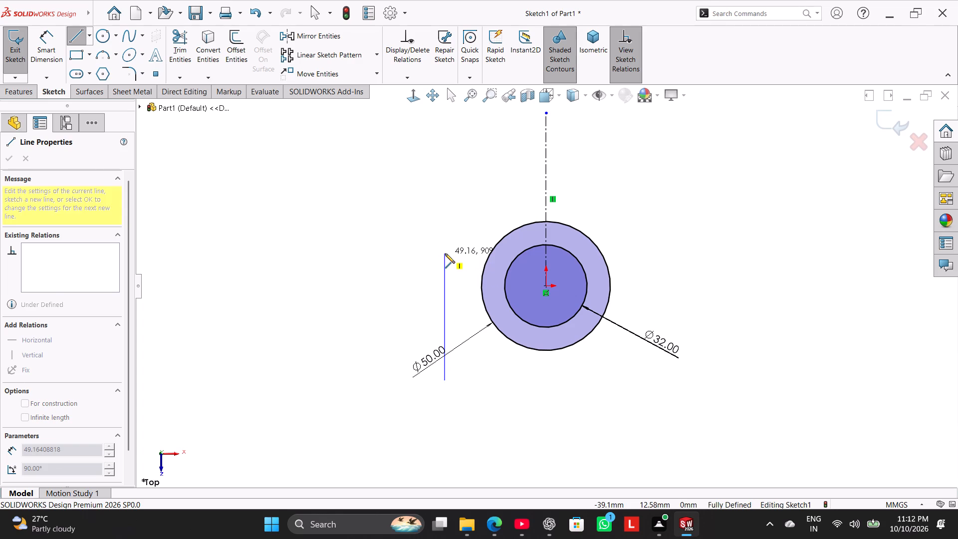
click(376, 252)
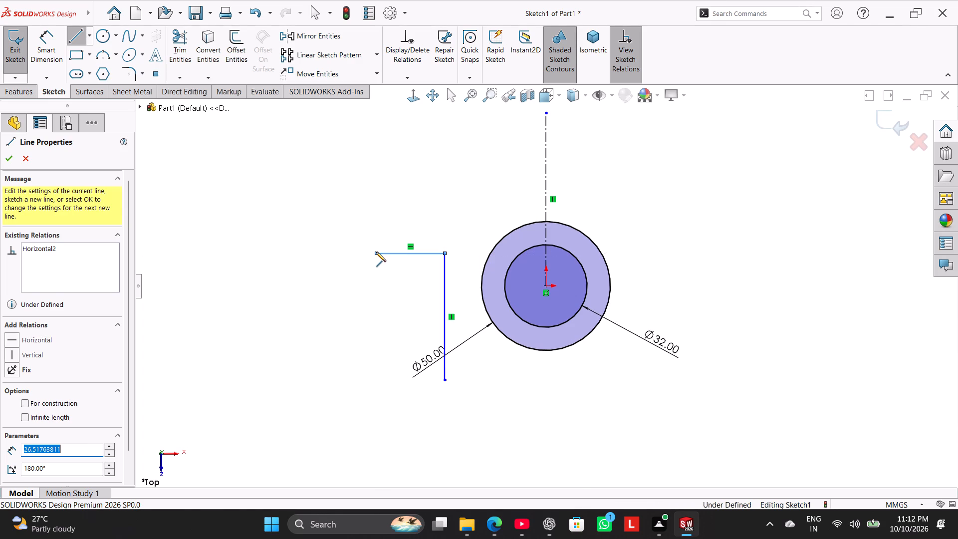
click(377, 155)
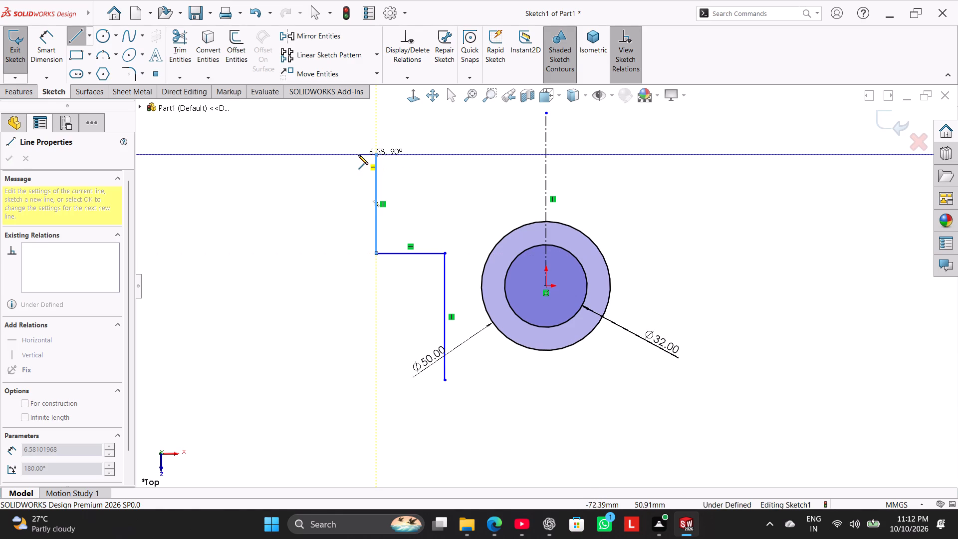
click(358, 155)
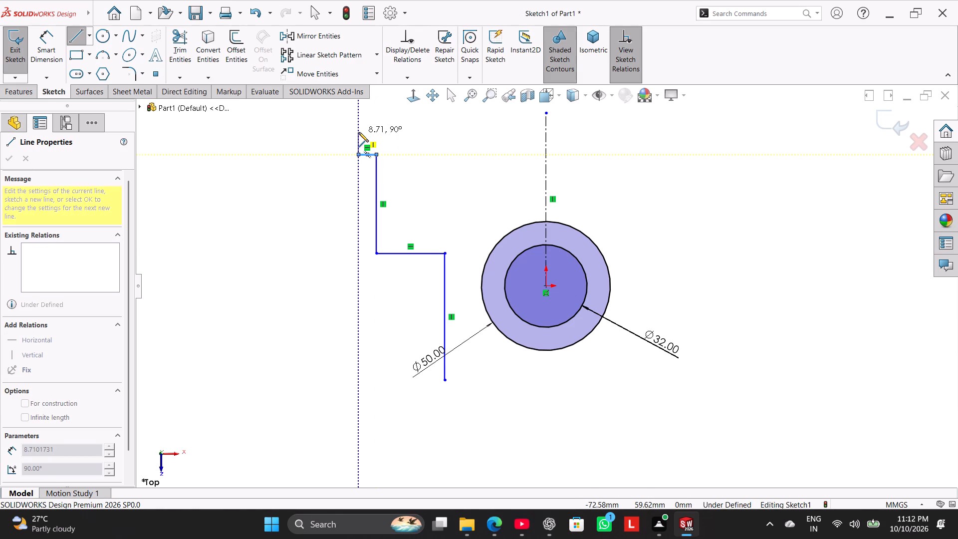
click(359, 132)
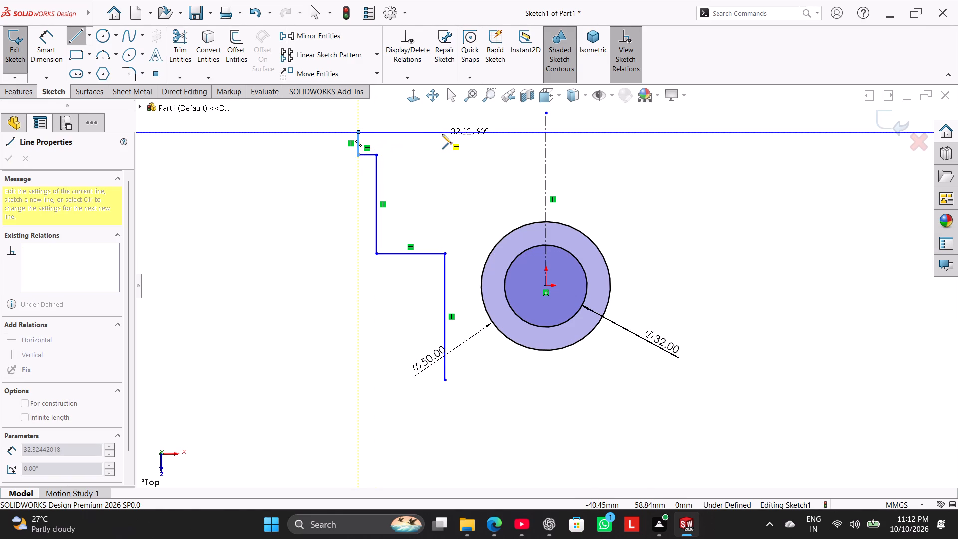
click(442, 134)
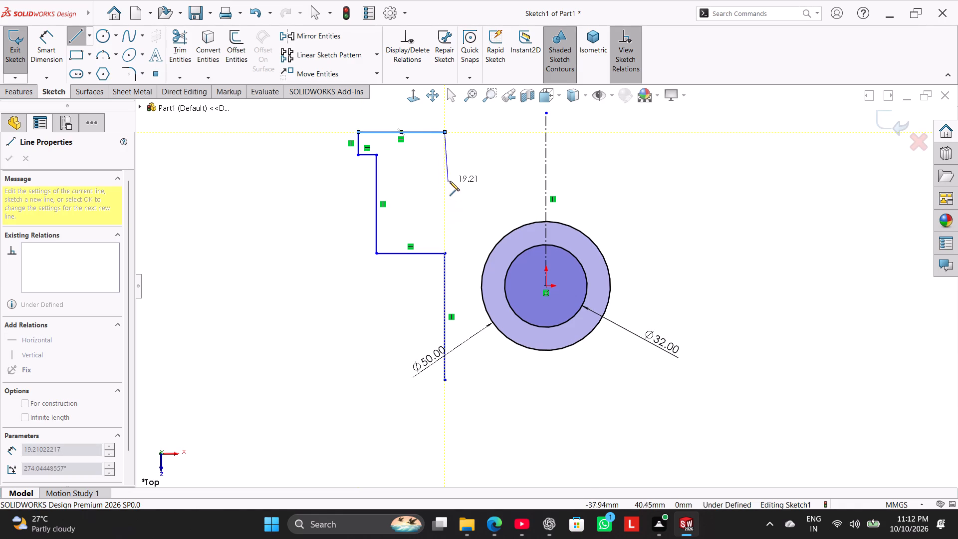
click(445, 182)
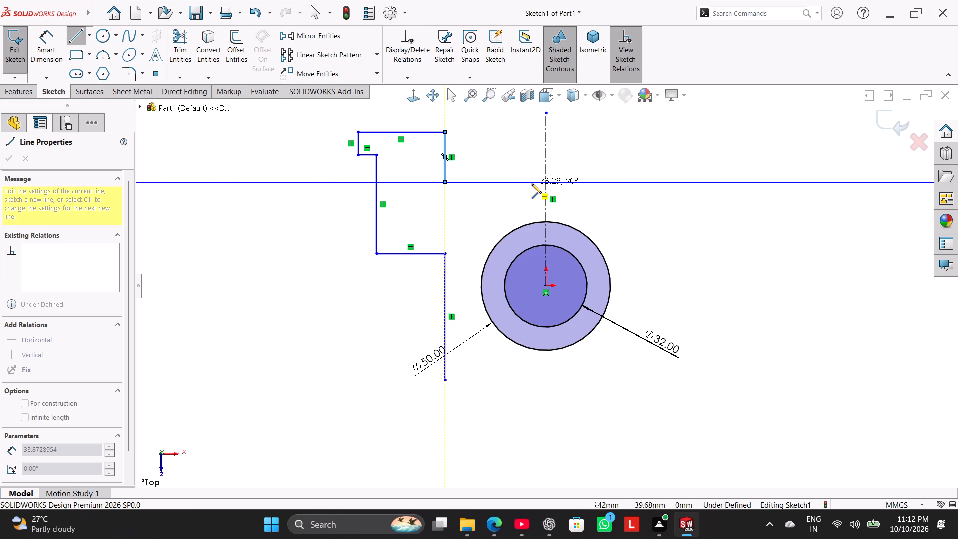
right_click(502, 179)
click(525, 182)
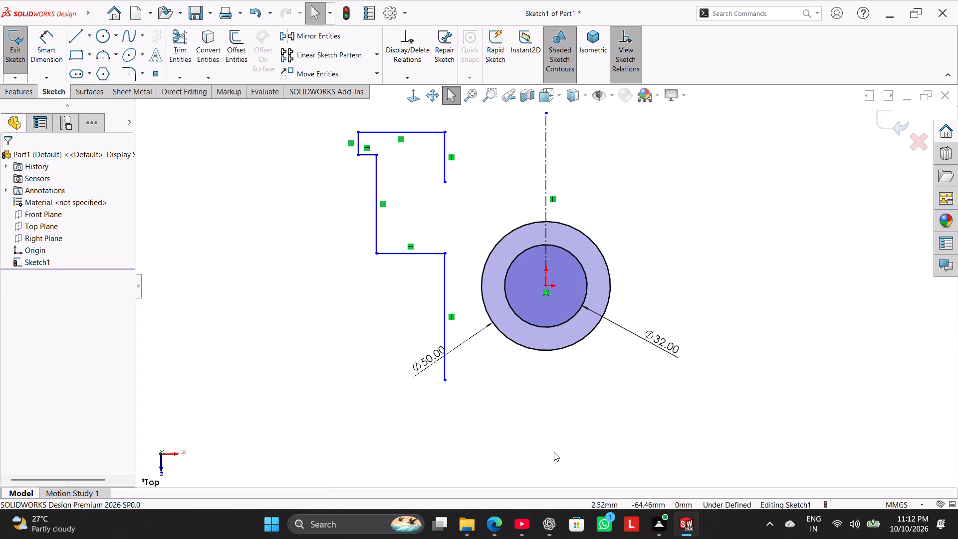
Mirror the seven lines of the stepped profile about the vertical centerline.
drag(554, 452, 333, 124)
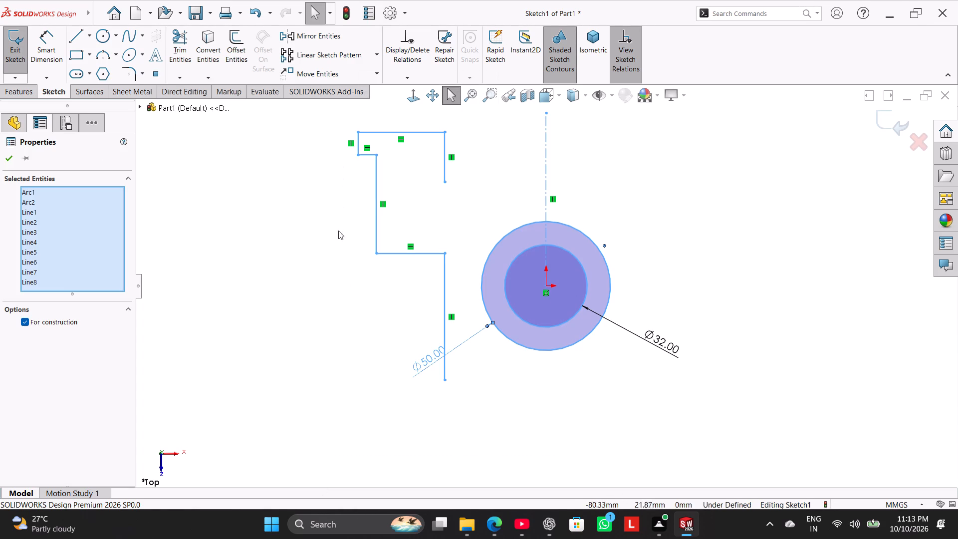
click(257, 303)
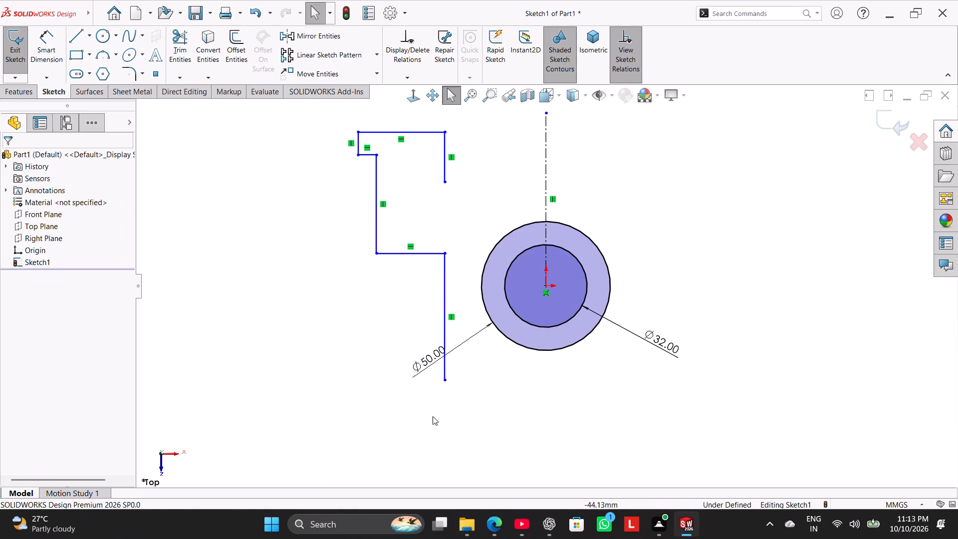
drag(451, 384, 385, 142)
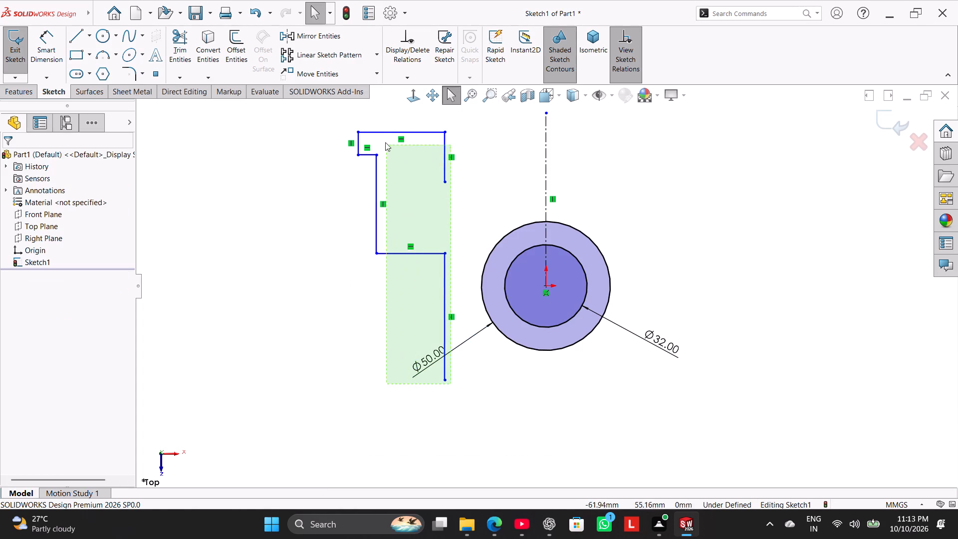
drag(385, 142, 339, 124)
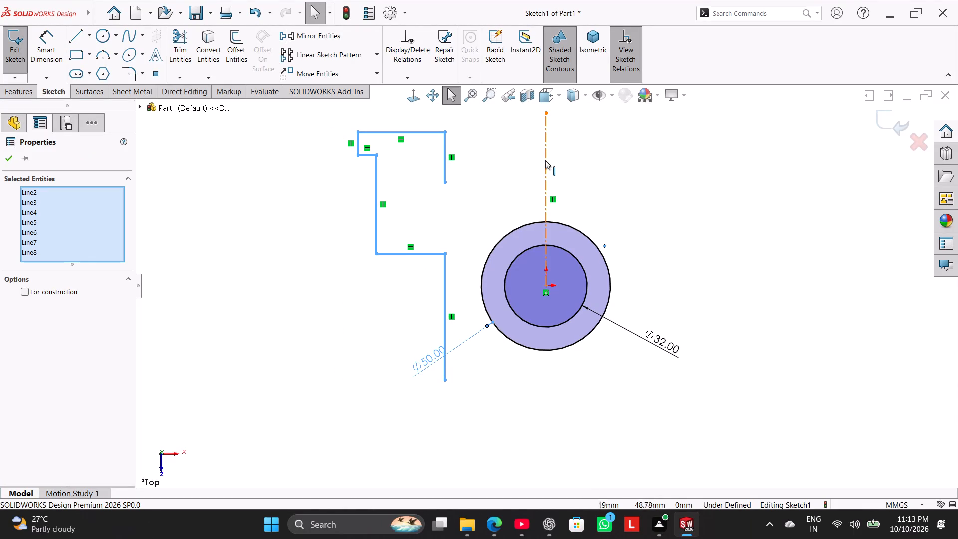
ctrl+click(544, 158)
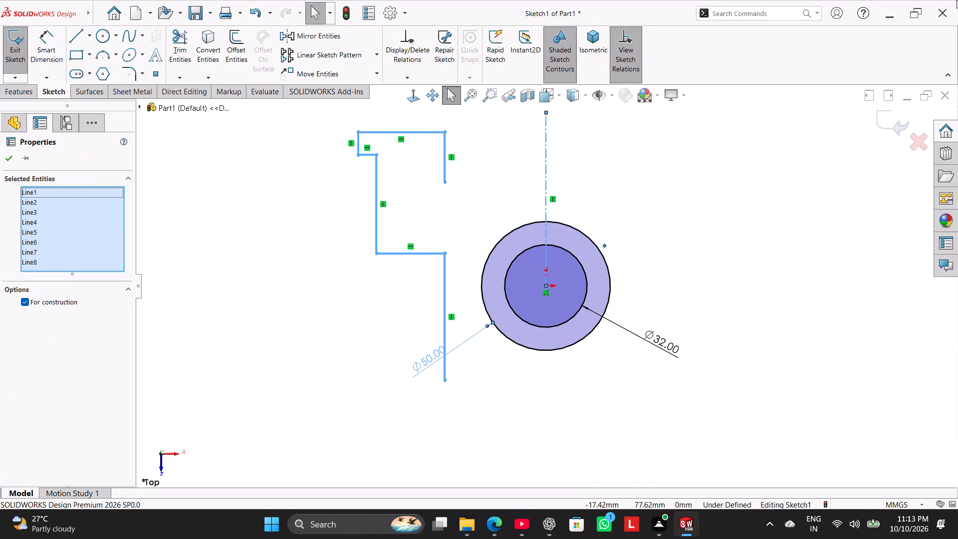
ctrl+click(287, 34)
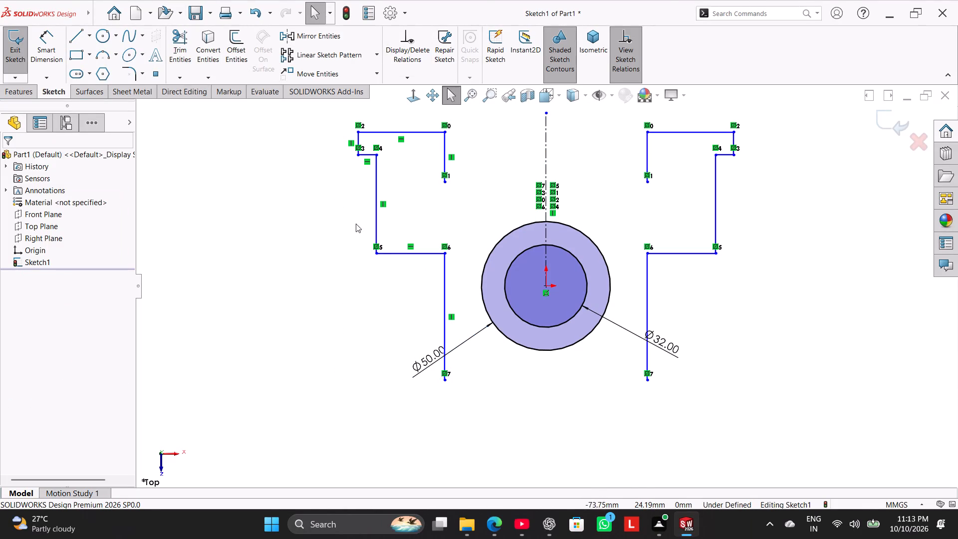
Sketch a horizontal line about 79 mm long joining the lower ends of the two short inner vertical lines above the circles.
click(75, 35)
click(444, 185)
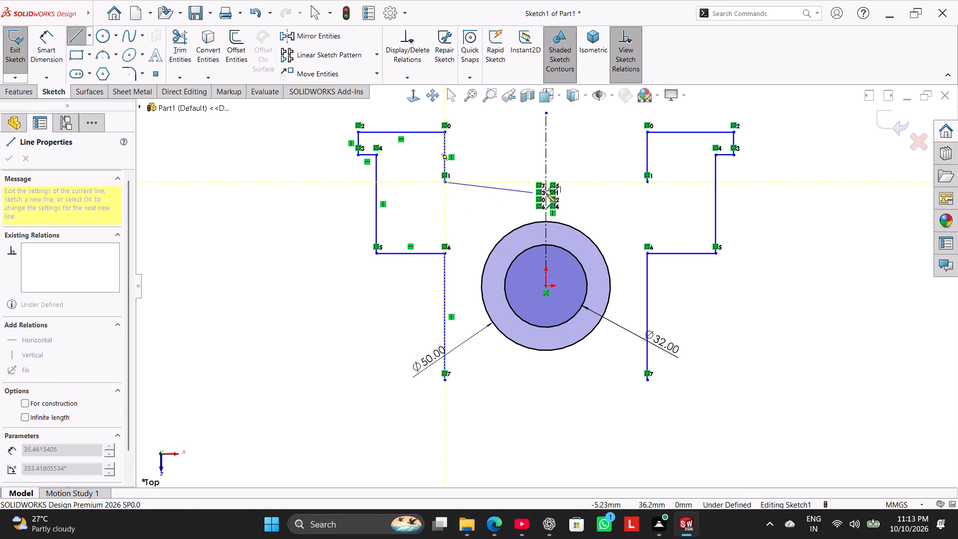
click(648, 183)
right_click(289, 232)
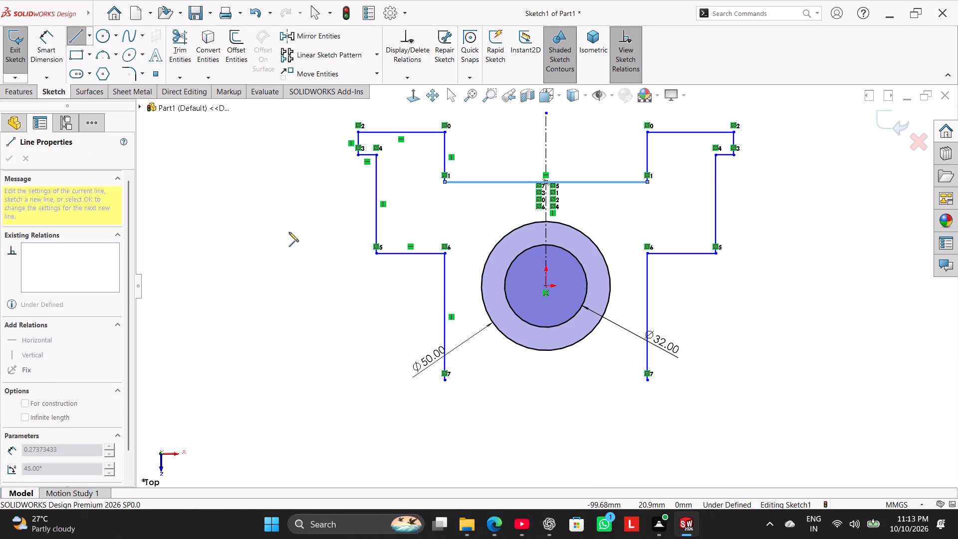
click(325, 240)
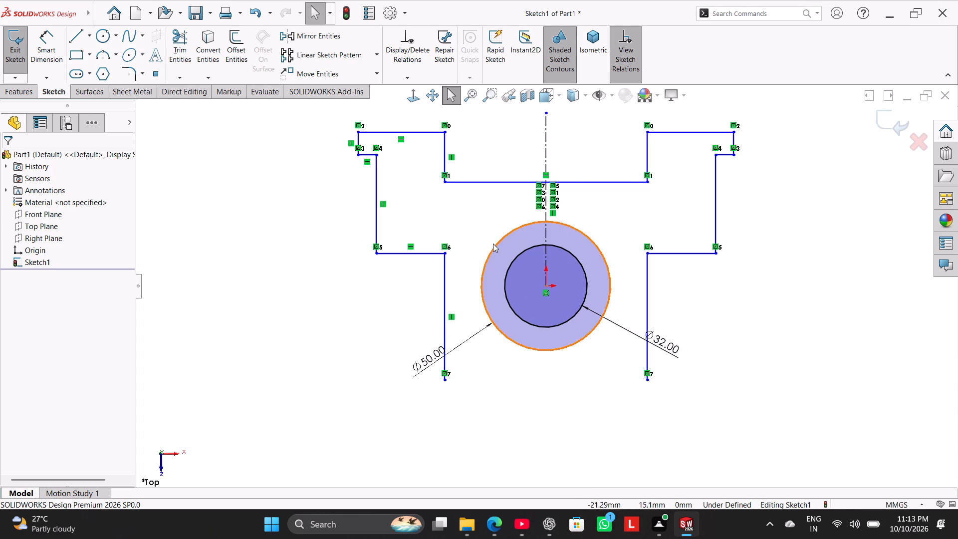
Shorten the vertical centerline so its upper endpoint lies on the horizontal line above the circles.
drag(545, 113, 544, 185)
click(369, 270)
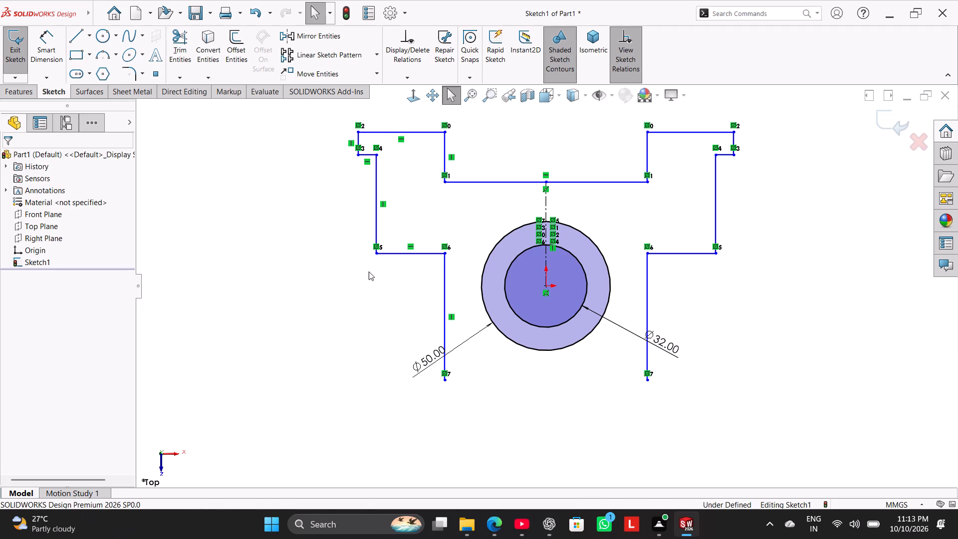
Close the profile with a horizontal line about 79 mm long joining the bottom ends of the two long vertical lines.
click(75, 35)
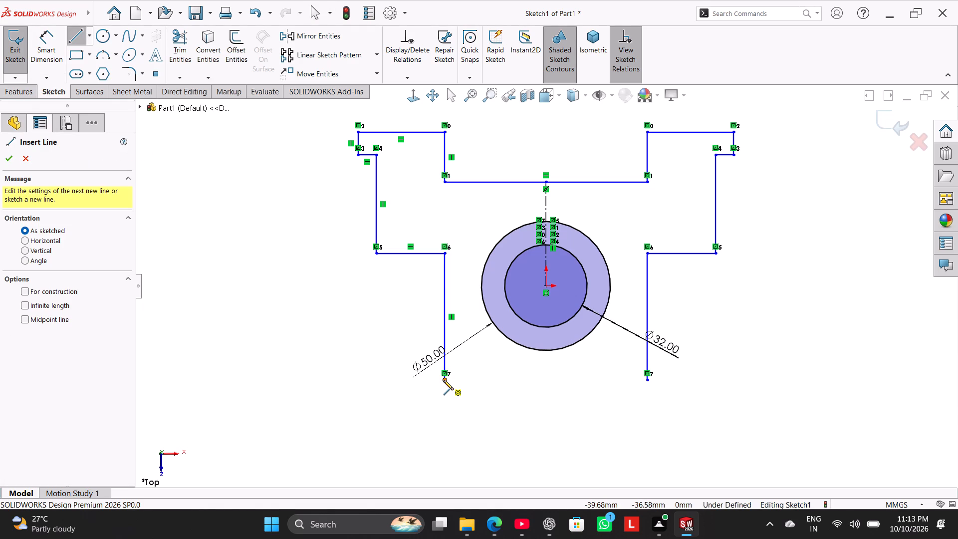
click(444, 380)
click(650, 380)
right_click(579, 410)
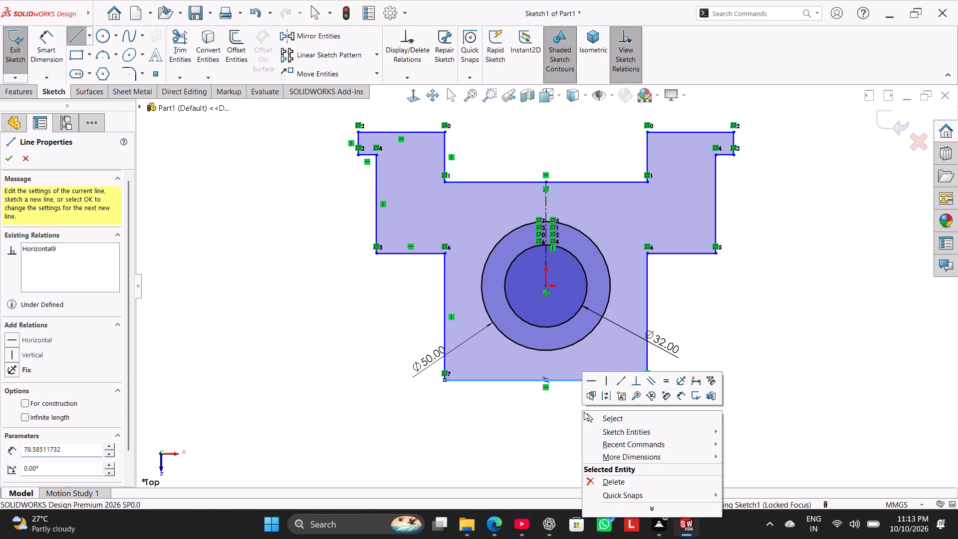
drag(599, 417, 595, 421)
Dimension the overall height from the profile's top edge to its bottom edge as 88 mm.
click(53, 45)
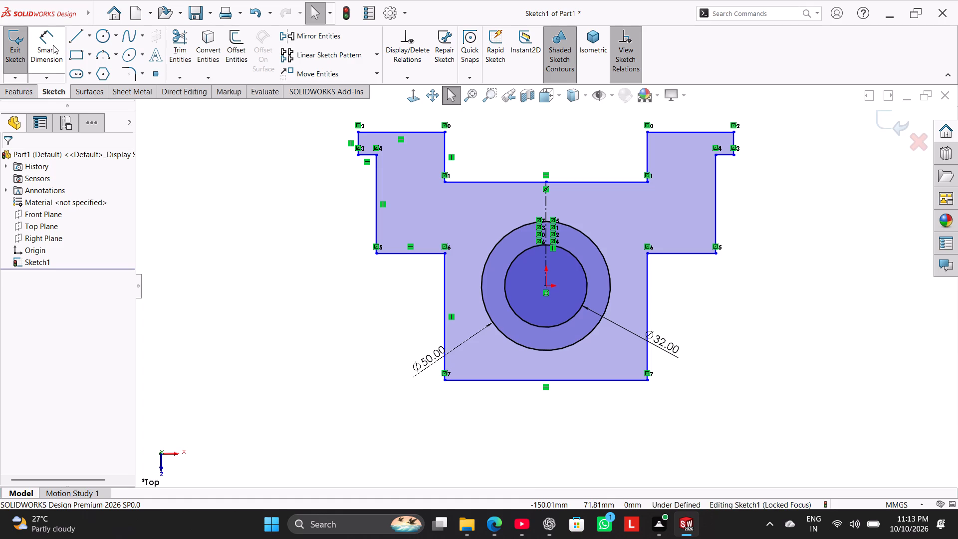
click(410, 132)
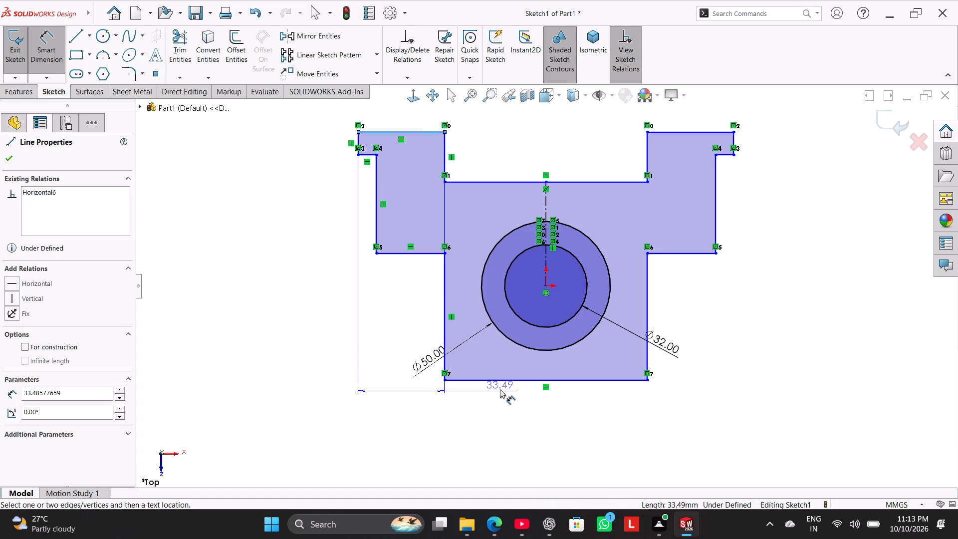
click(501, 382)
click(313, 264)
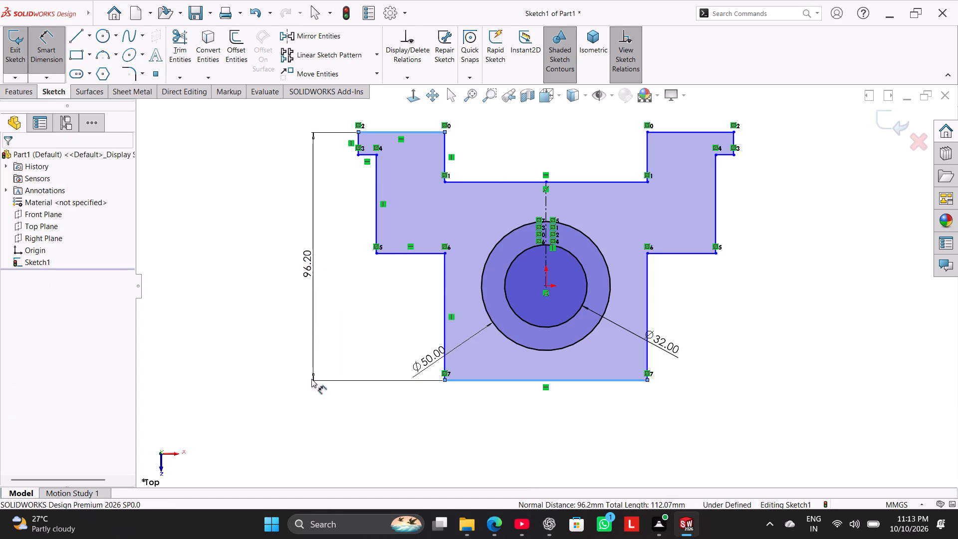
text(88)
key(Return)
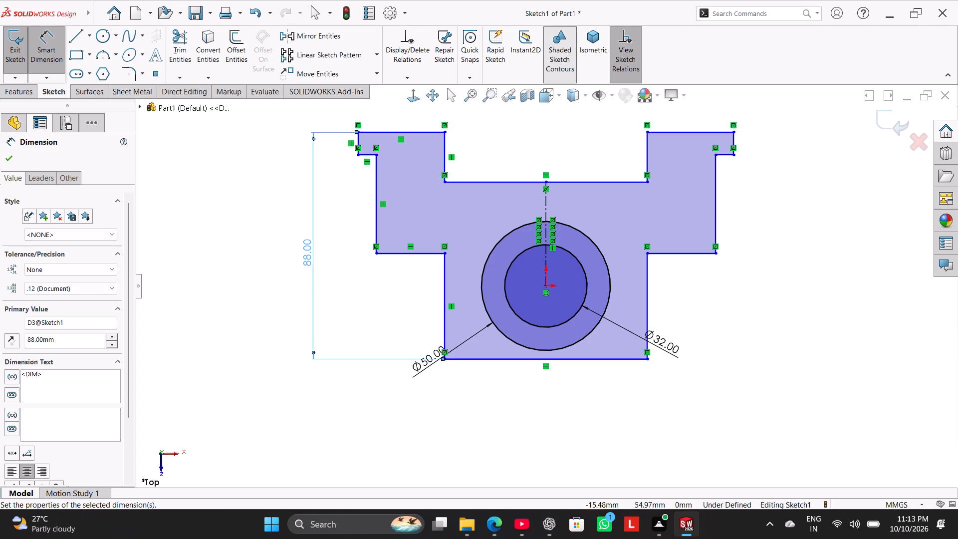
right_click(277, 214)
click(296, 243)
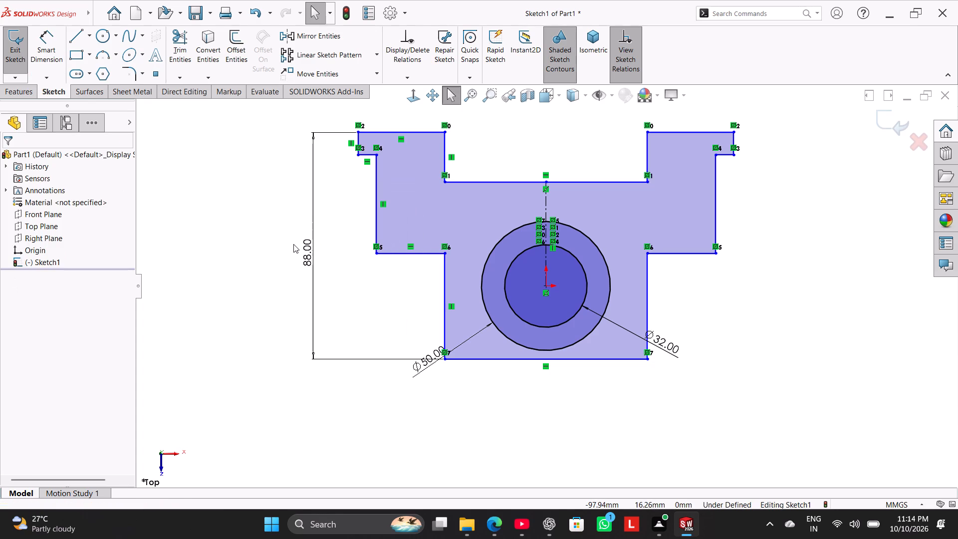
Dimension the vertical distance from the circles' center to the profile's top edge as 60 mm.
scroll(588, 150, up, 1)
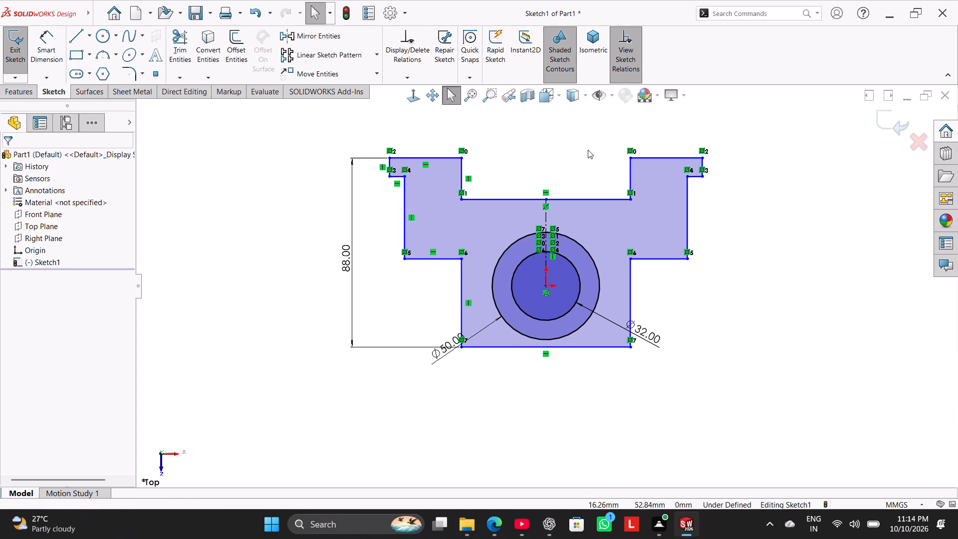
scroll(539, 179, down, 1)
click(264, 224)
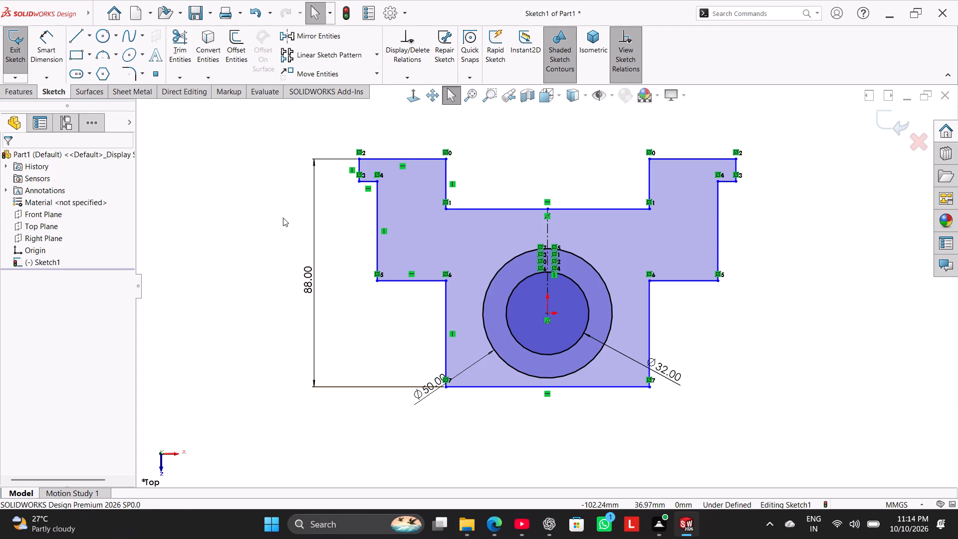
scroll(631, 293, up, 2)
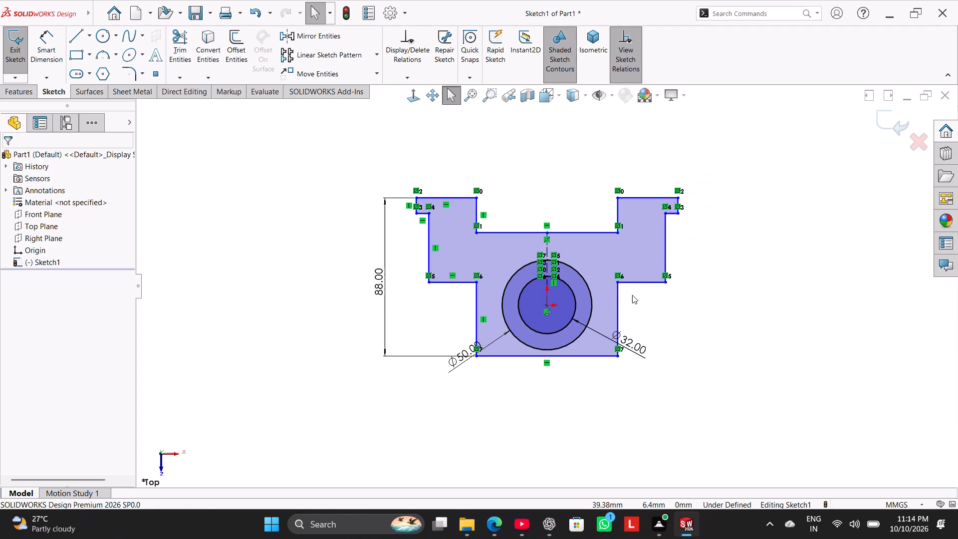
scroll(632, 295, down, 1)
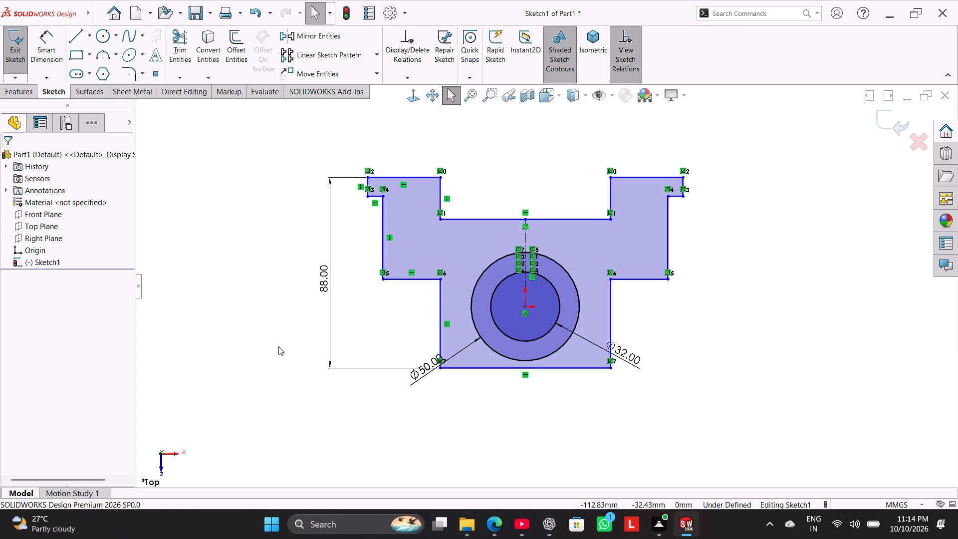
click(47, 47)
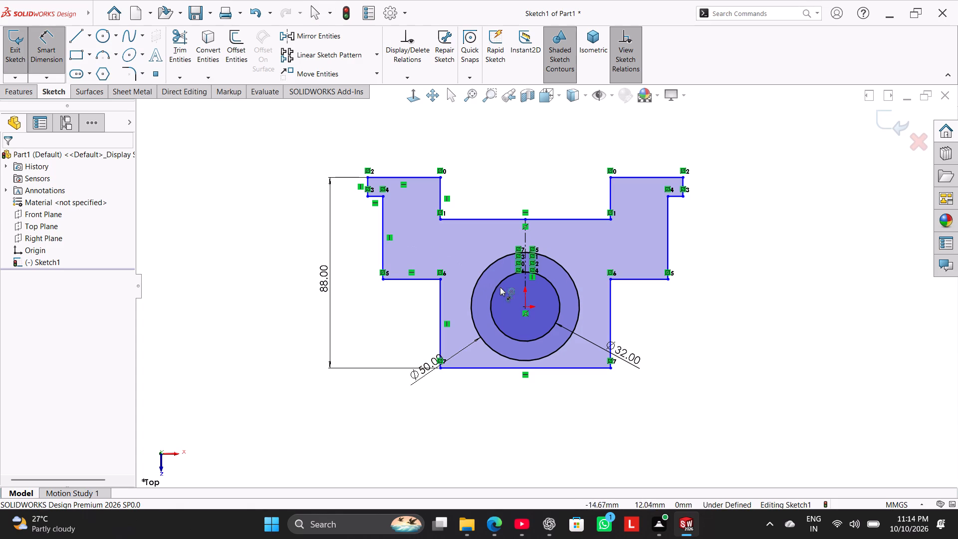
click(524, 306)
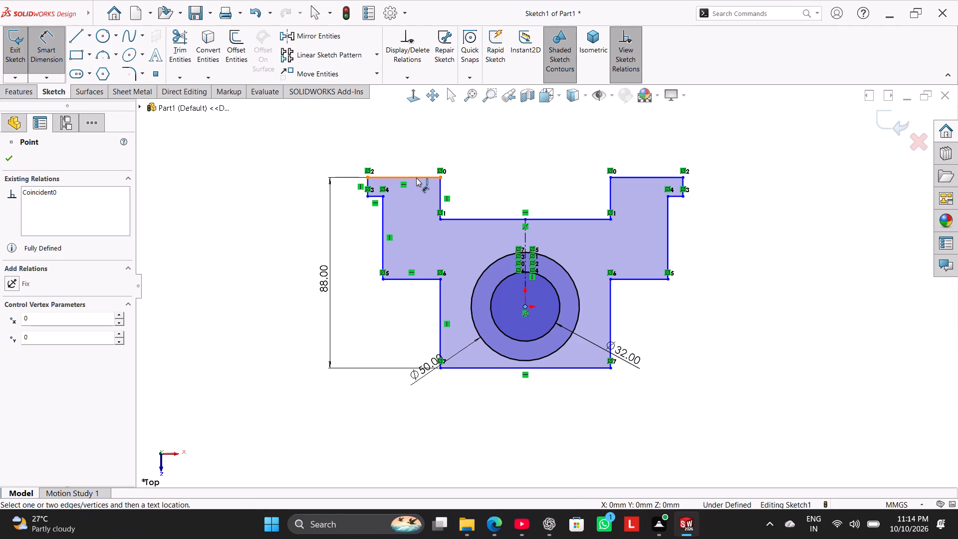
click(416, 178)
click(354, 256)
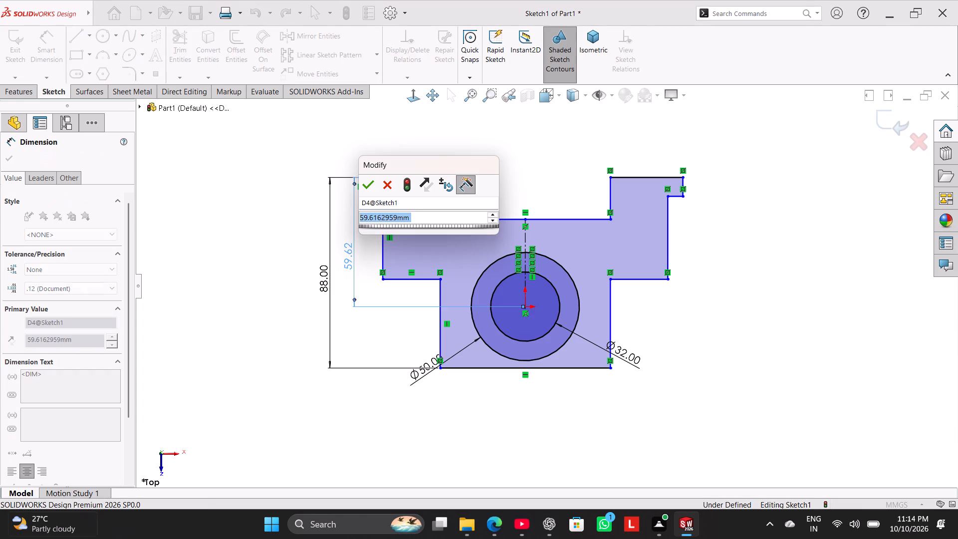
key(6)
key(0)
key(Return)
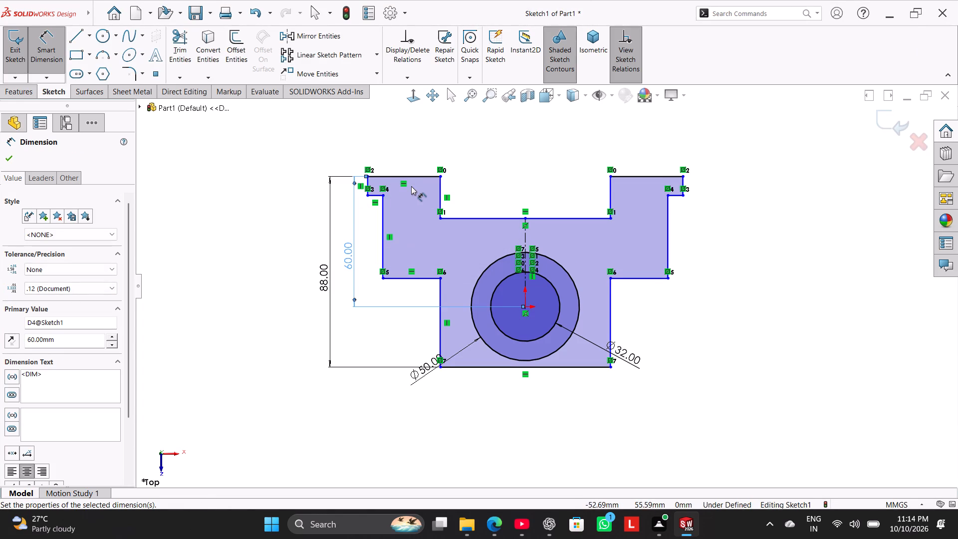
Dimension the width of the top notch between its two vertical sides as 70 mm.
click(441, 186)
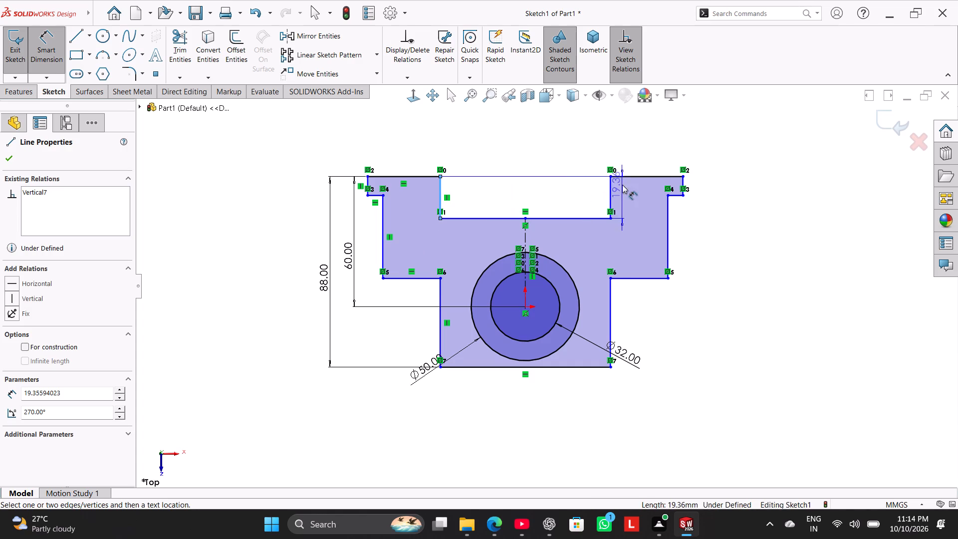
click(611, 185)
click(549, 137)
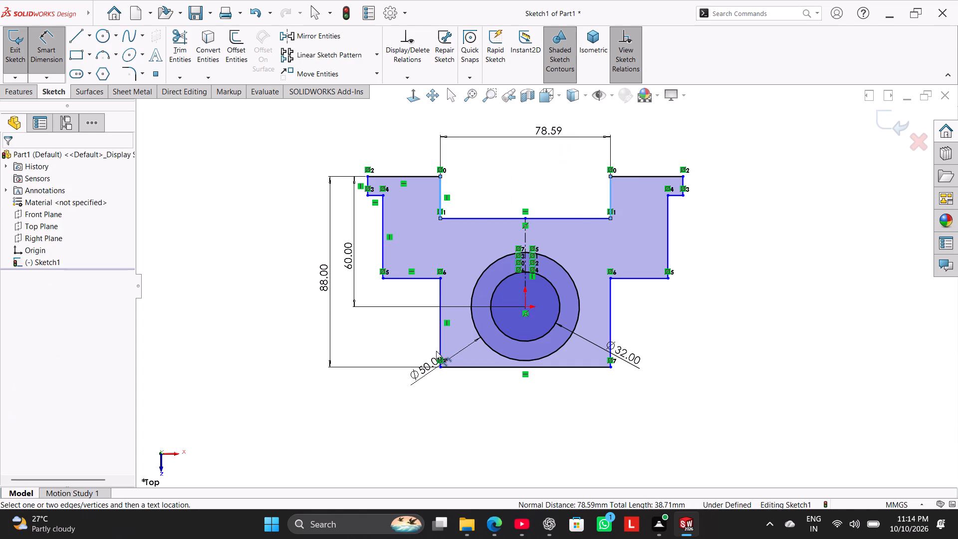
text(70)
key(Return)
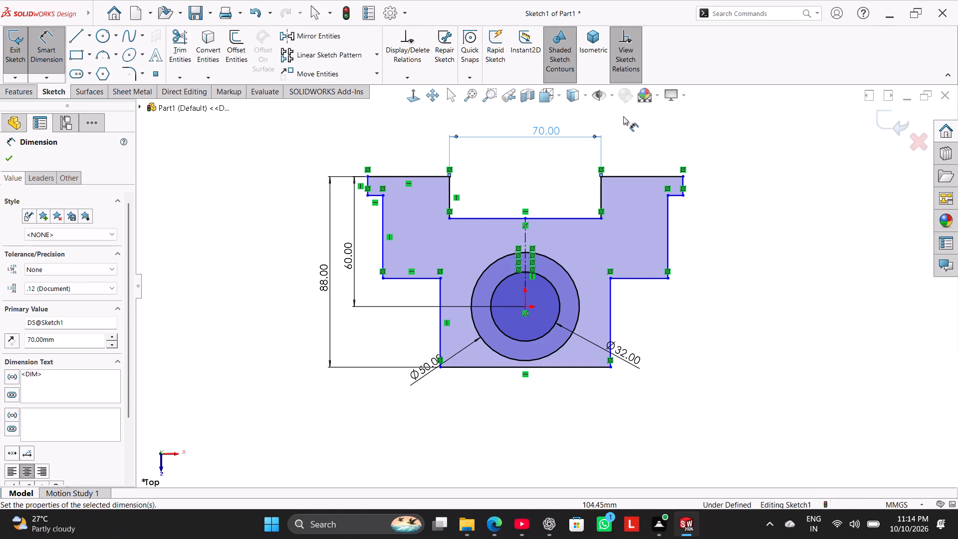
Dimension the overall width of the profile across its outer top ends as 150 mm.
click(681, 181)
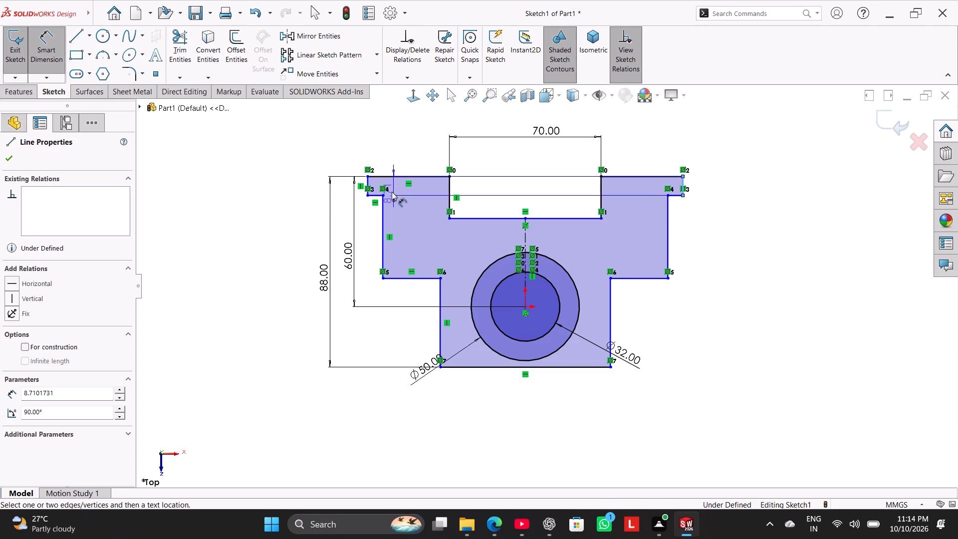
click(366, 176)
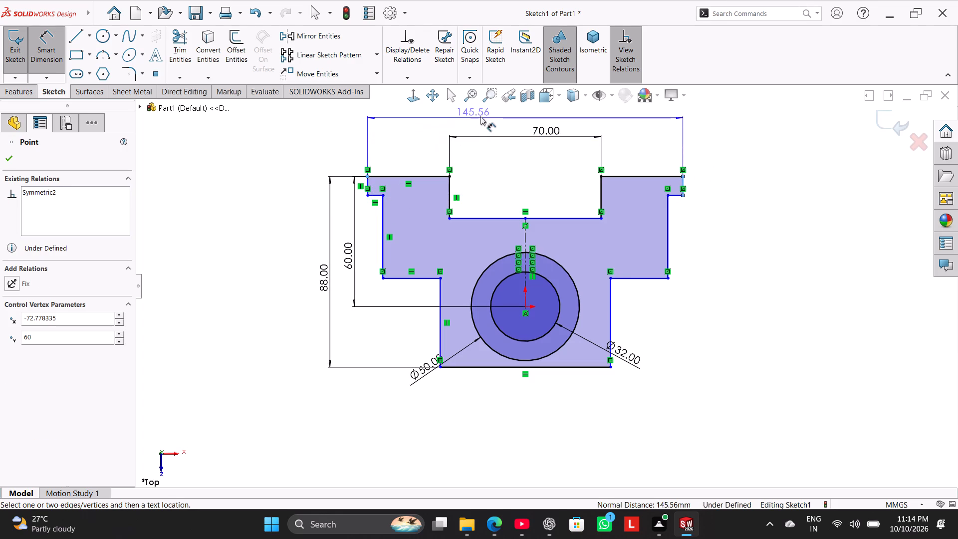
click(526, 117)
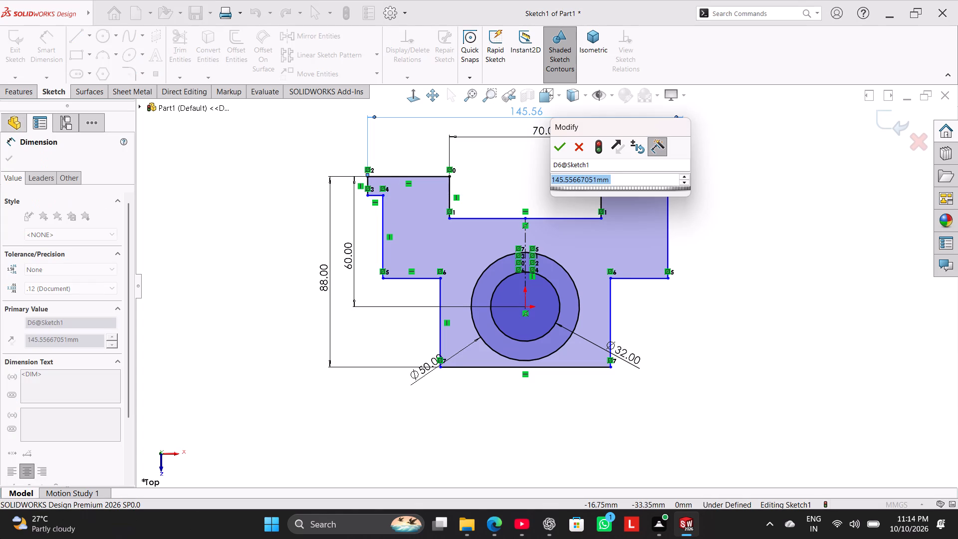
text(150)
key(Return)
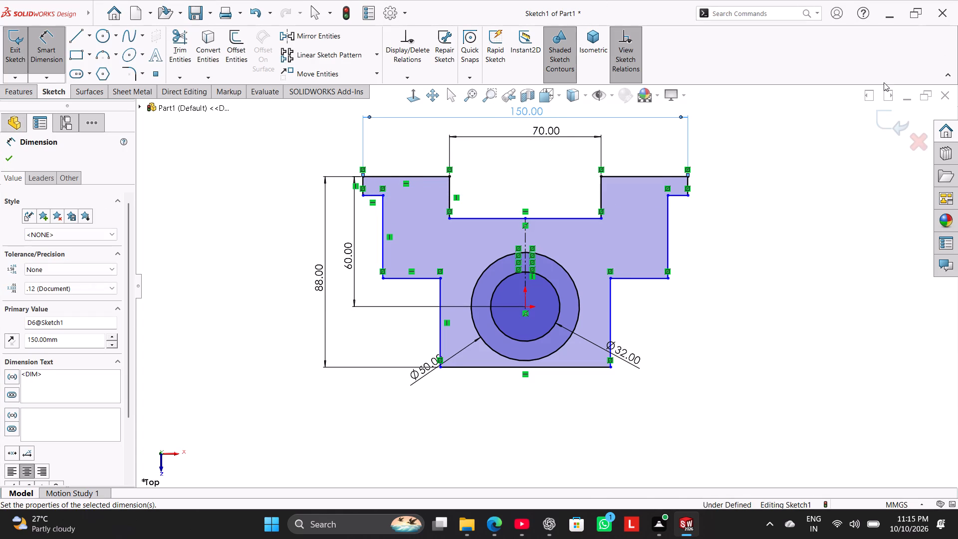
Reposition the 70 mm notch width dimension closer to the profile, just above the notch.
drag(545, 126, 543, 150)
click(514, 181)
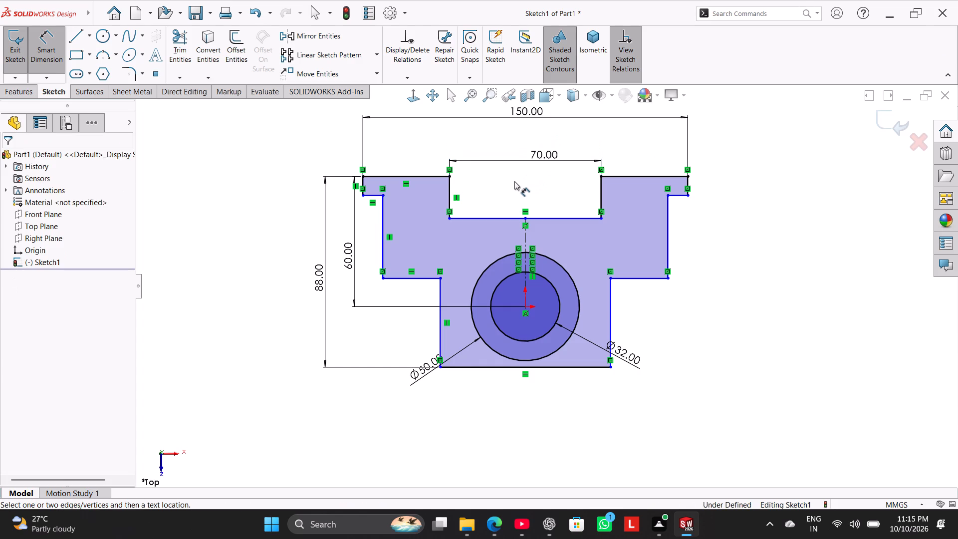
Dimension the depth of the top notch from the profile's top edge to the notch floor as 25 mm.
click(482, 217)
click(431, 176)
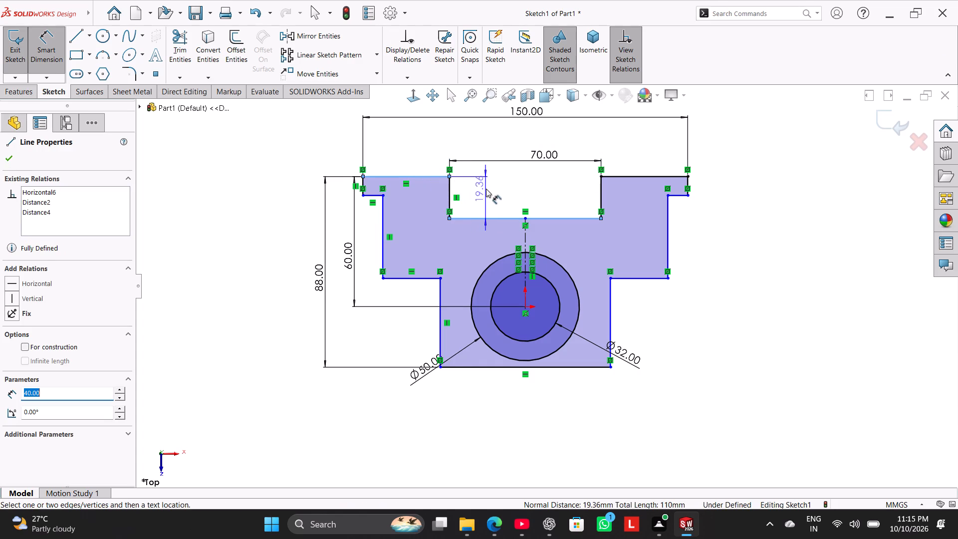
click(486, 189)
text(25)
key(Return)
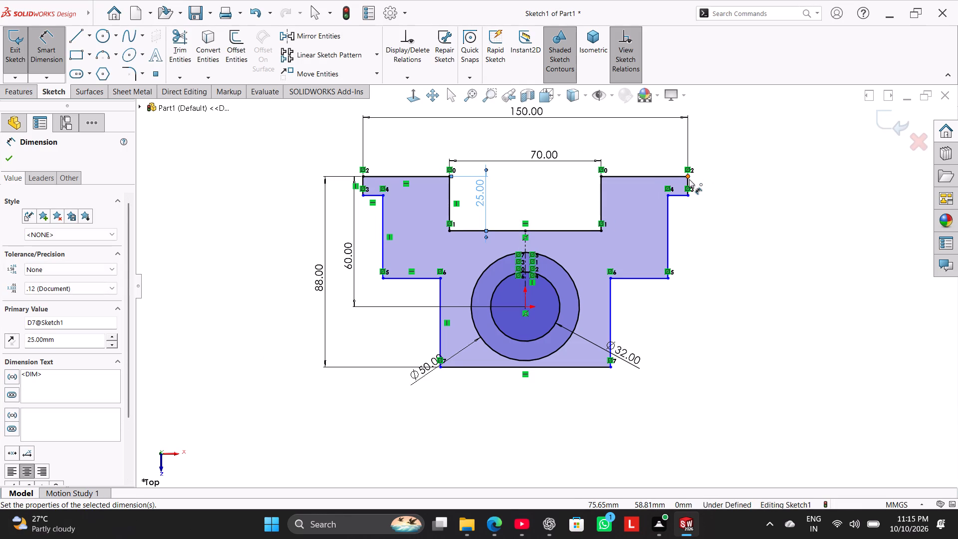
Dimension the short vertical edge at the profile's upper right outer end as 10 mm.
scroll(688, 185, down, 5)
click(655, 202)
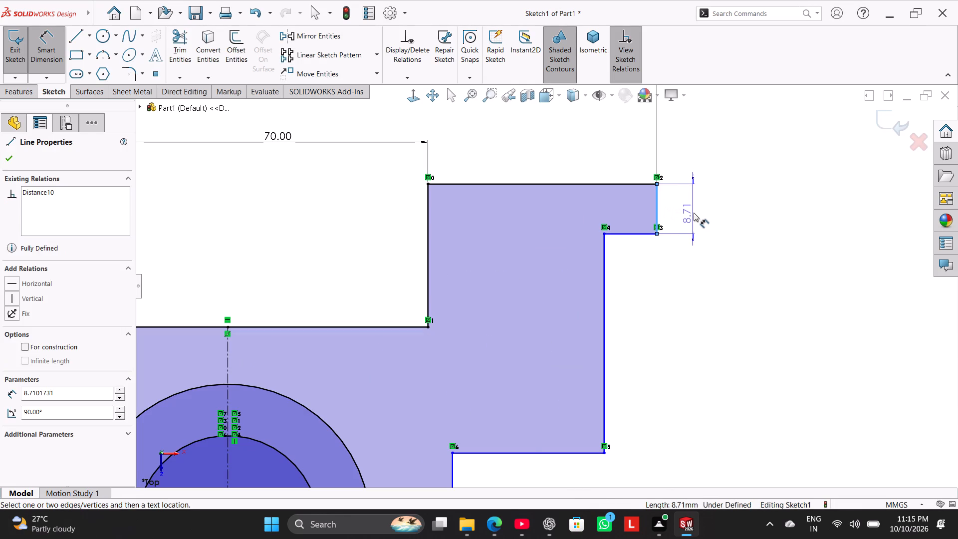
click(697, 213)
key(1)
key(0)
key(Return)
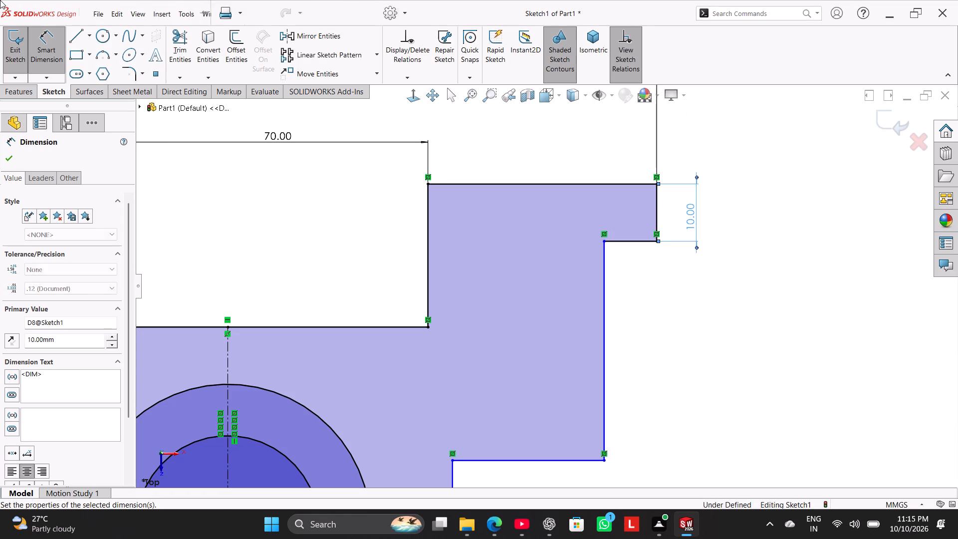
Reposition the 10 mm end-height dimension slightly farther outside the profile so it clears the outline, and end dimensioning.
scroll(211, 516, up, 8)
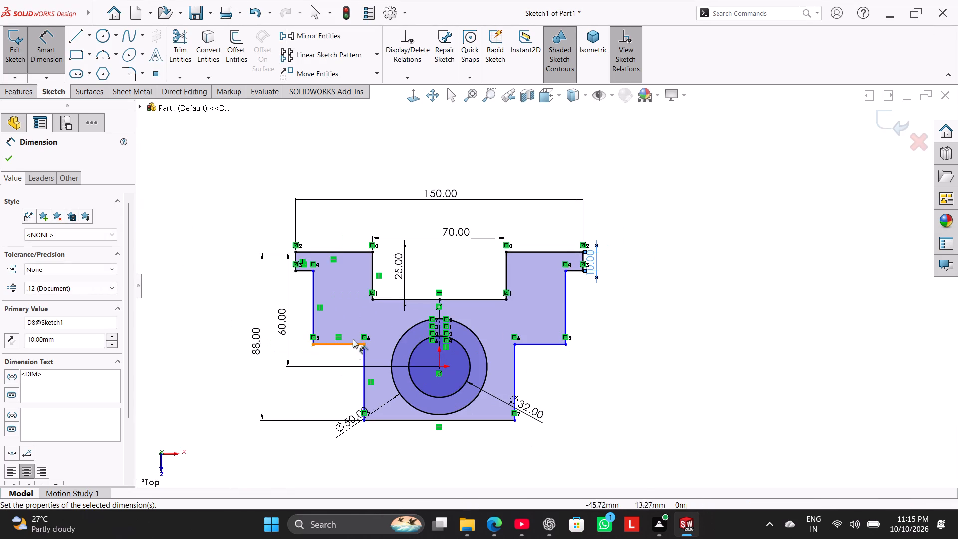
scroll(358, 333, up, 1)
scroll(413, 342, up, 2)
scroll(430, 345, down, 2)
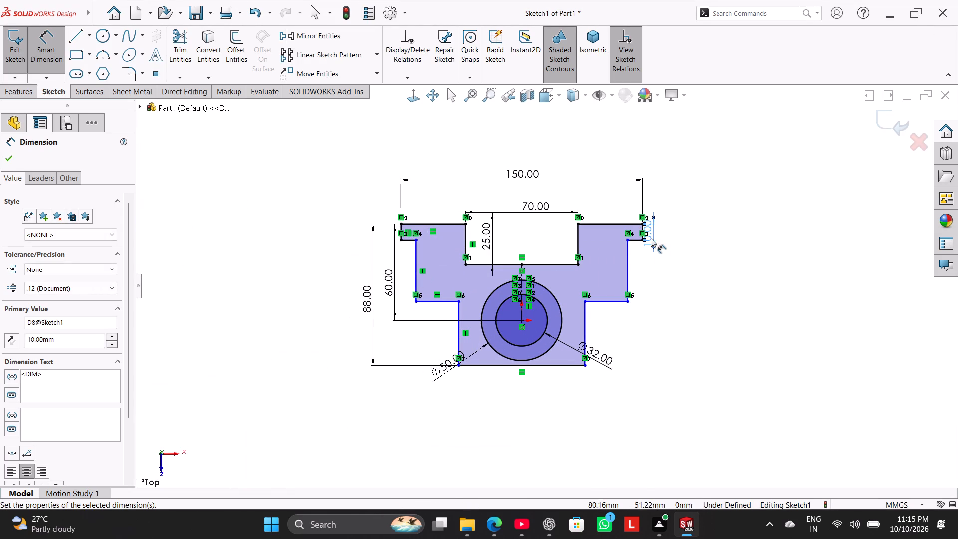
drag(652, 238, 666, 237)
click(670, 285)
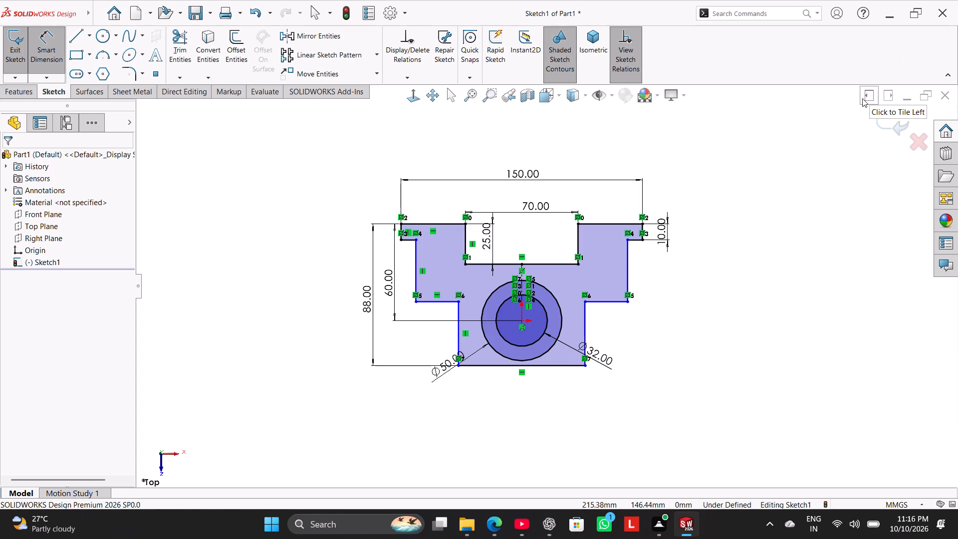
right_click(716, 175)
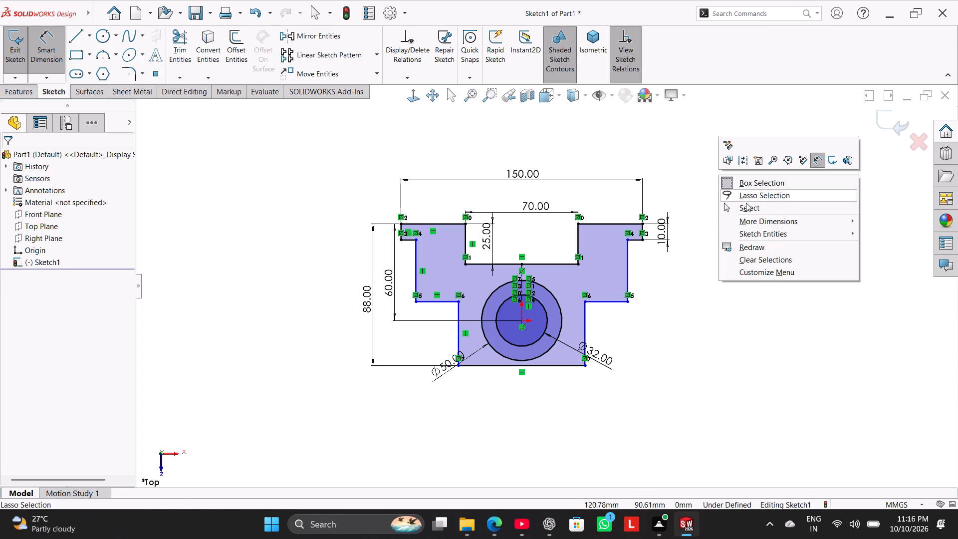
click(749, 208)
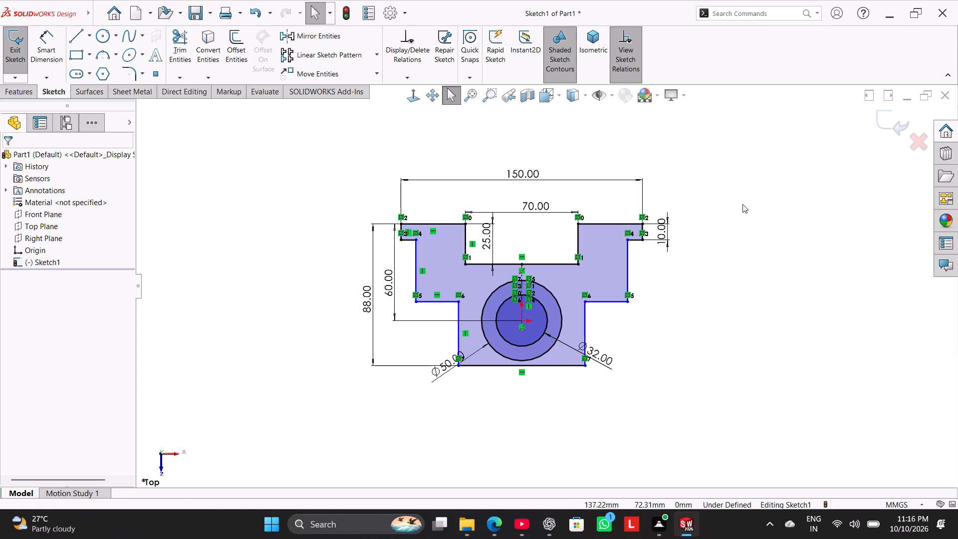
Dimension the profile's bottom edge as 90 mm wide, placing the dimension below it, and end dimensioning.
drag(47, 49, 47, 57)
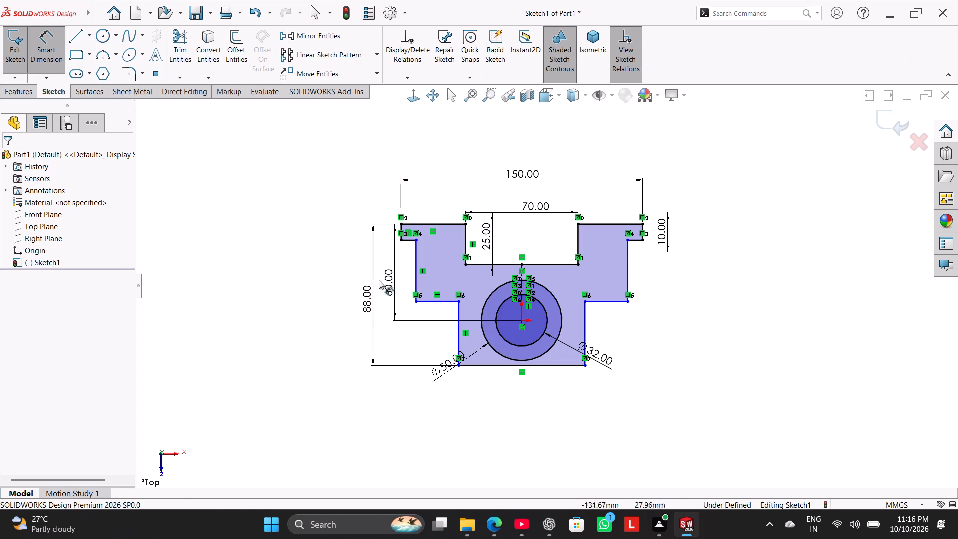
click(533, 365)
click(507, 395)
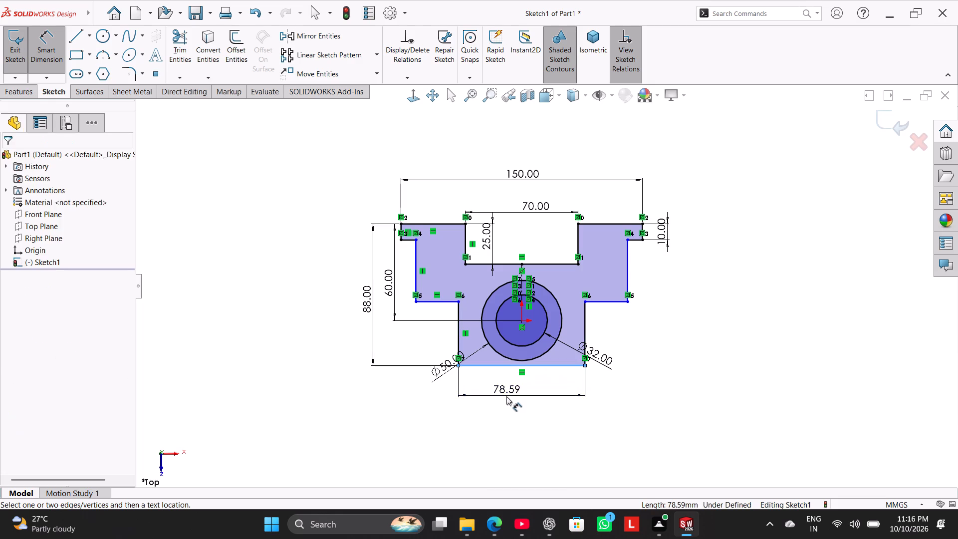
key(9)
key(0)
key(Return)
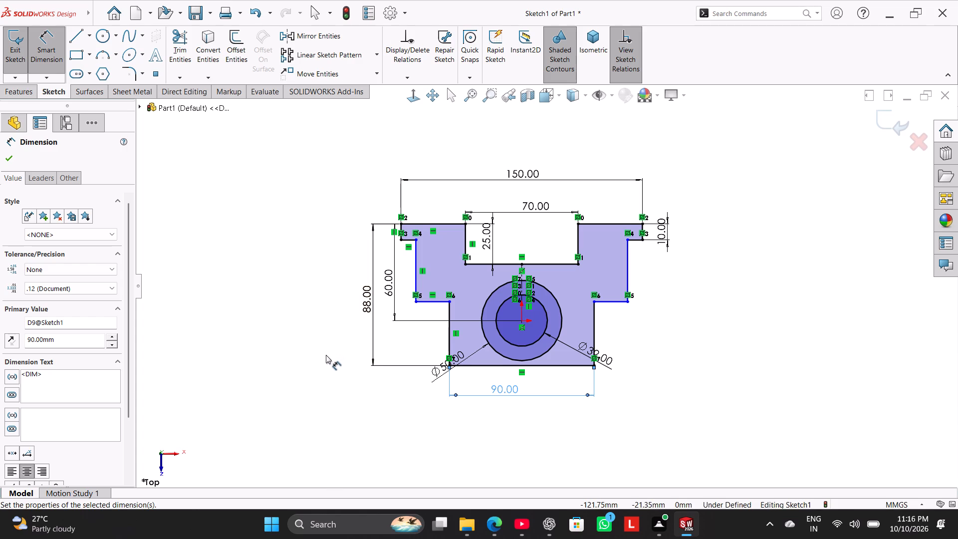
right_click(251, 245)
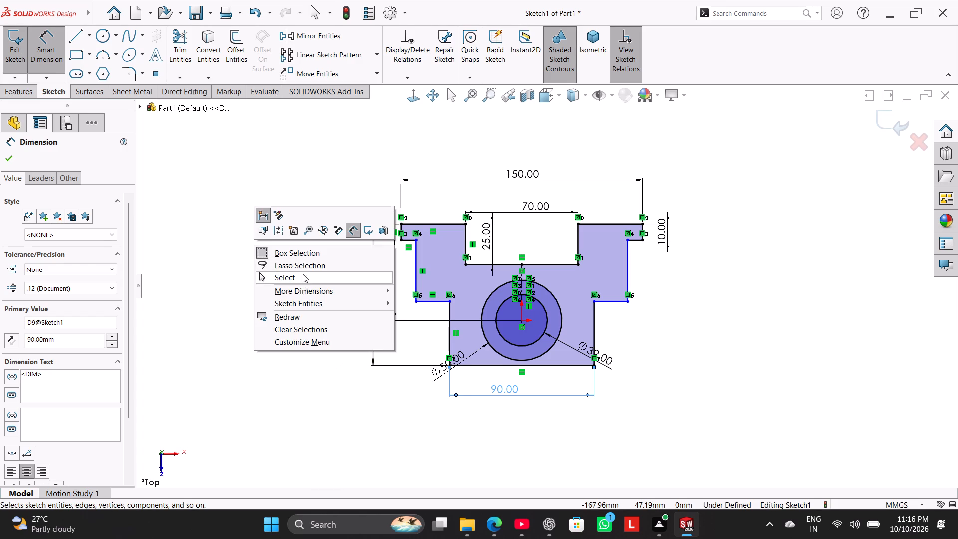
click(303, 274)
Shift the profile's undimensioned left middle side slightly inward and its lower step edge slightly down, making that step about 17 mm wide.
drag(417, 267, 427, 269)
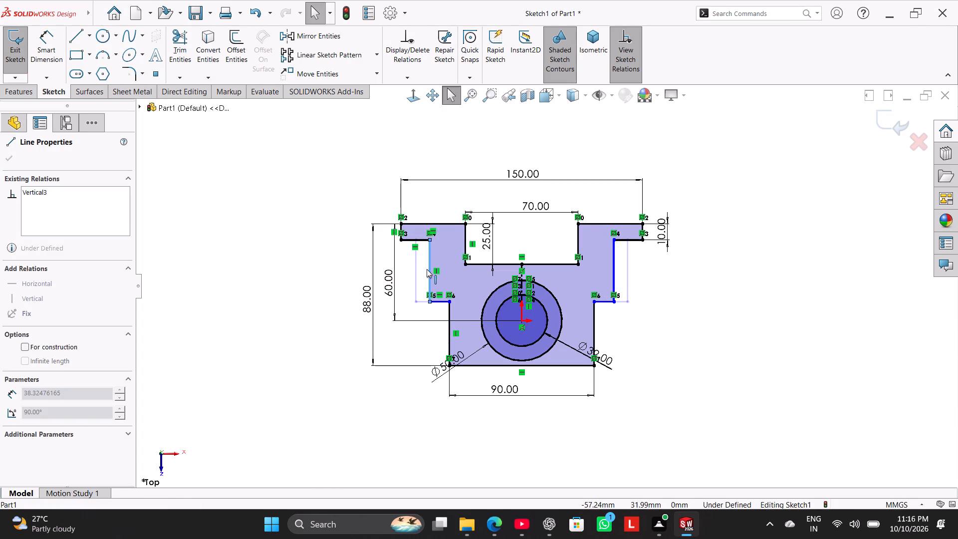
drag(427, 269, 426, 269)
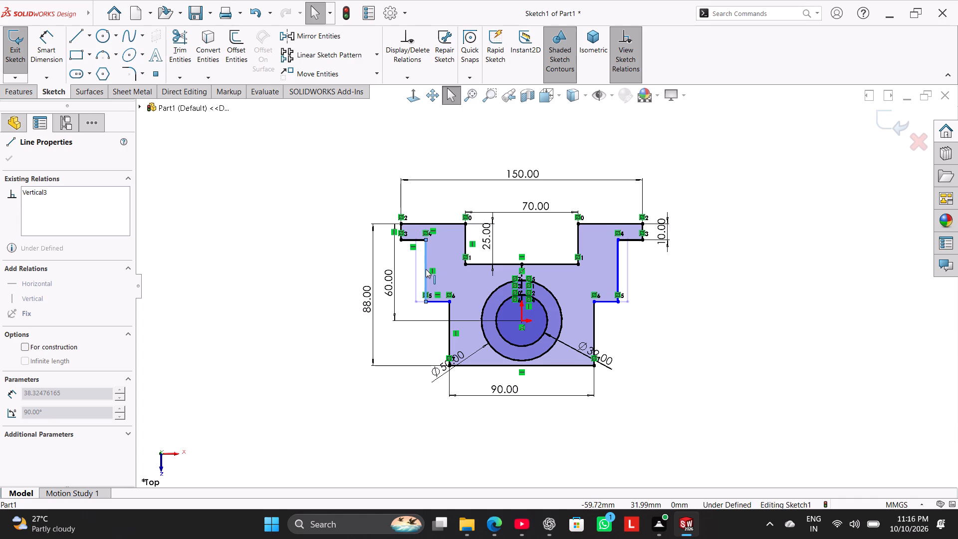
drag(426, 269, 401, 272)
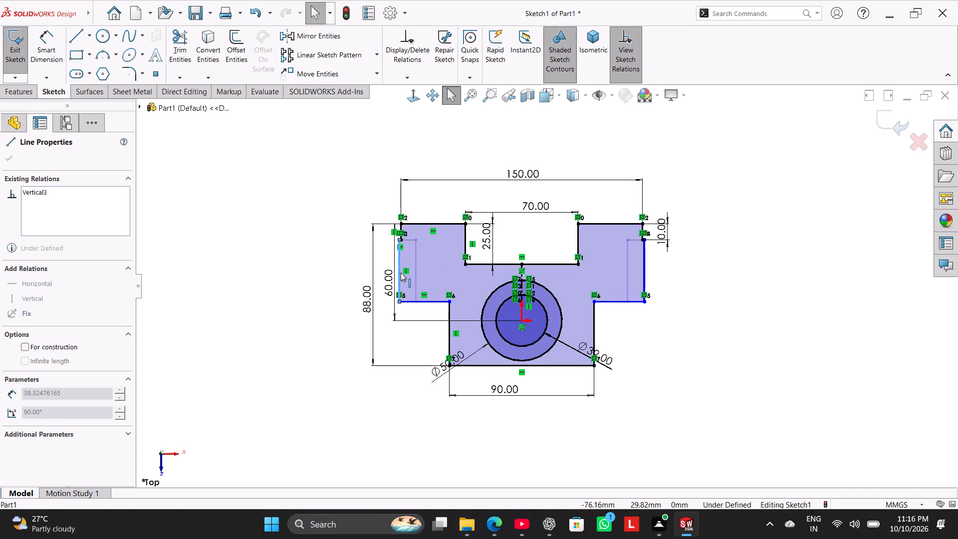
drag(401, 272, 422, 278)
drag(432, 300, 436, 309)
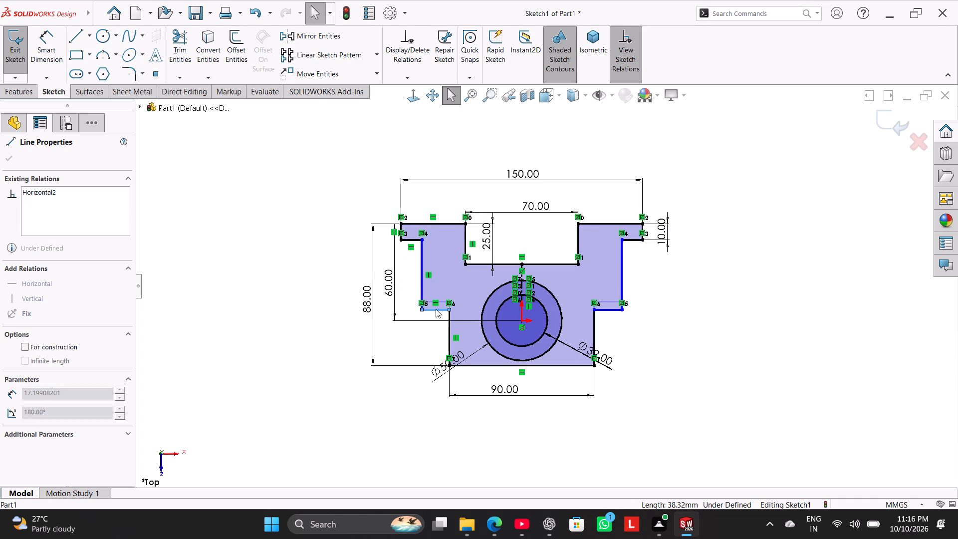
drag(436, 309, 439, 308)
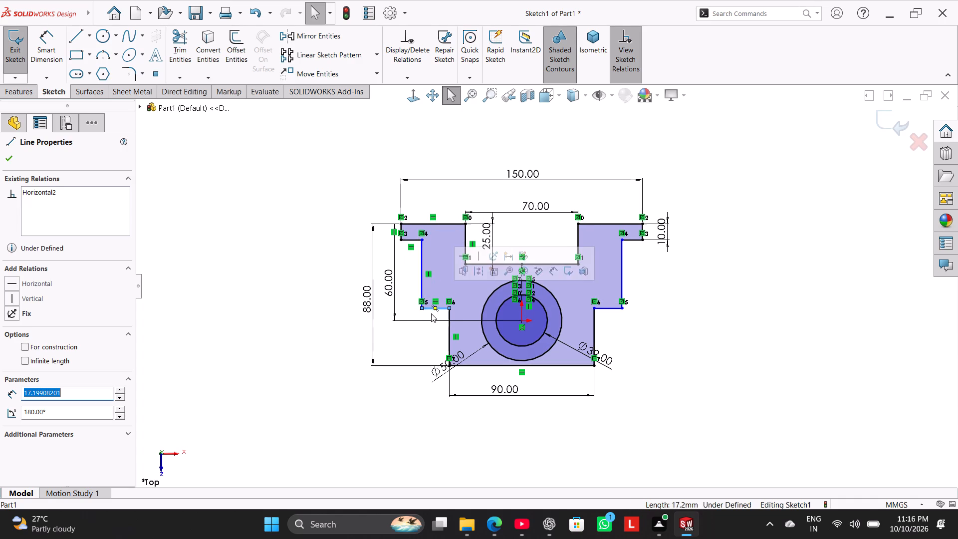
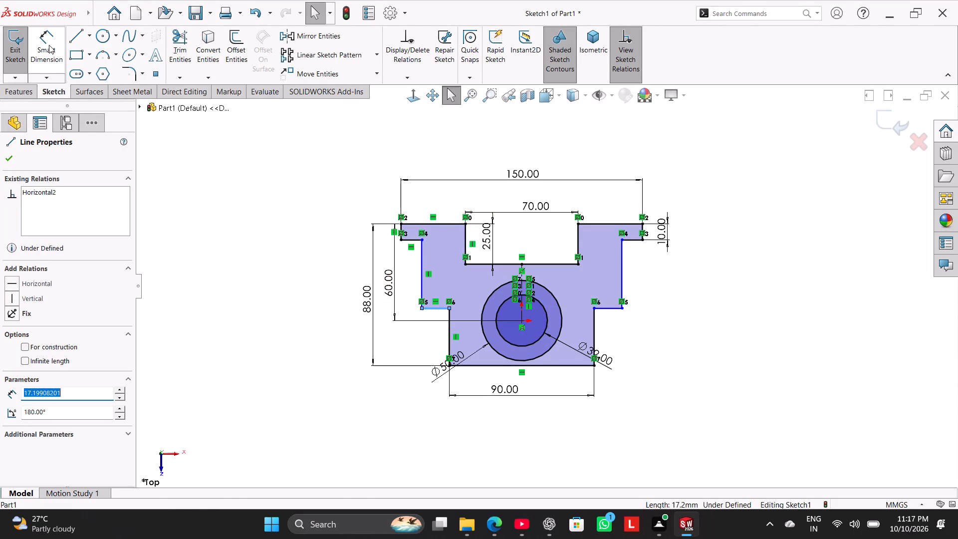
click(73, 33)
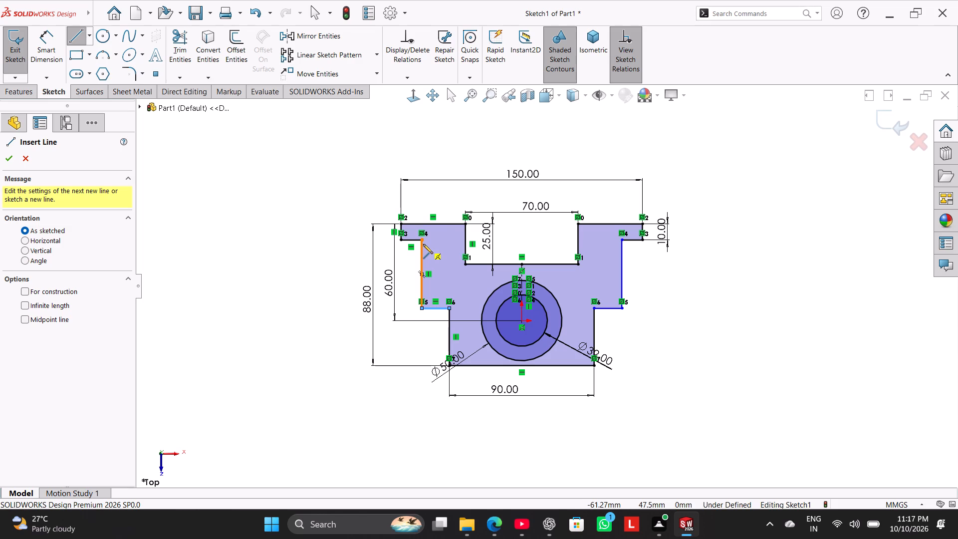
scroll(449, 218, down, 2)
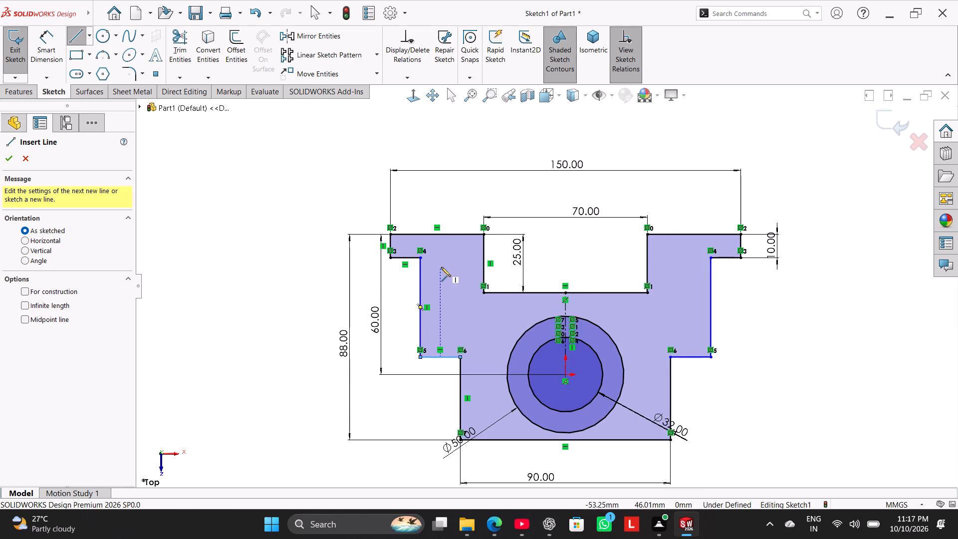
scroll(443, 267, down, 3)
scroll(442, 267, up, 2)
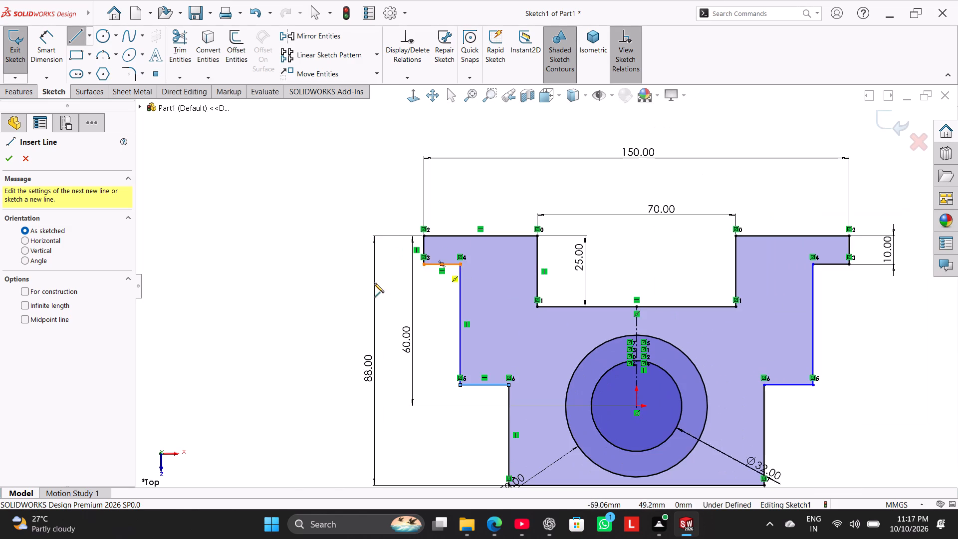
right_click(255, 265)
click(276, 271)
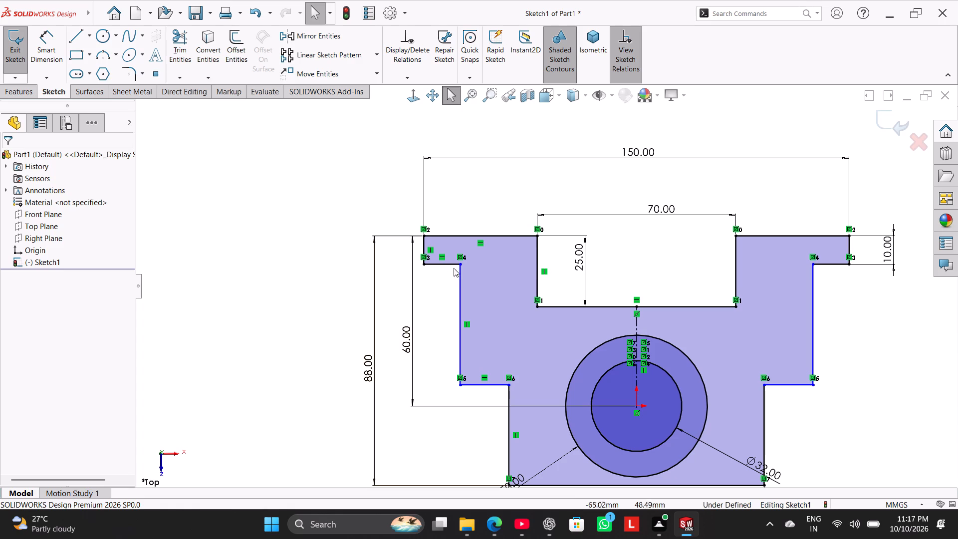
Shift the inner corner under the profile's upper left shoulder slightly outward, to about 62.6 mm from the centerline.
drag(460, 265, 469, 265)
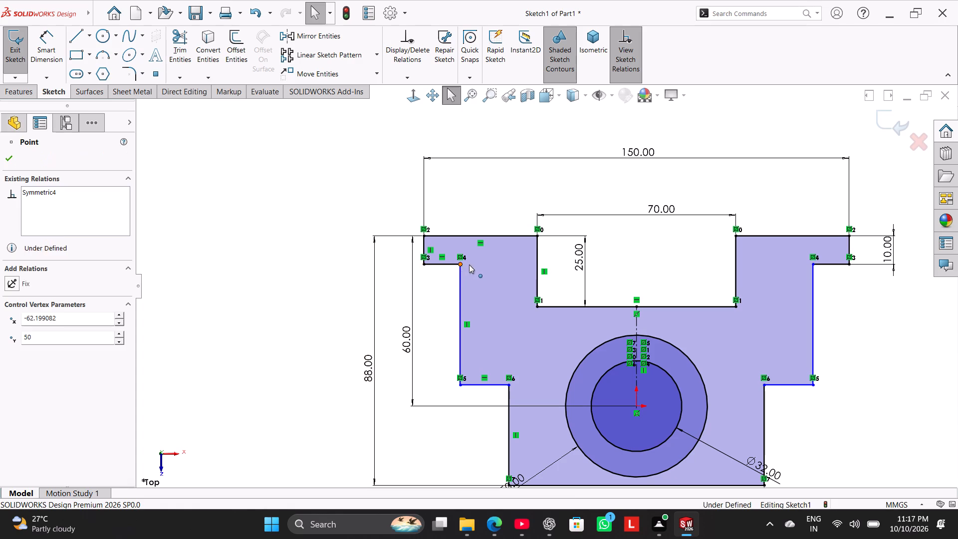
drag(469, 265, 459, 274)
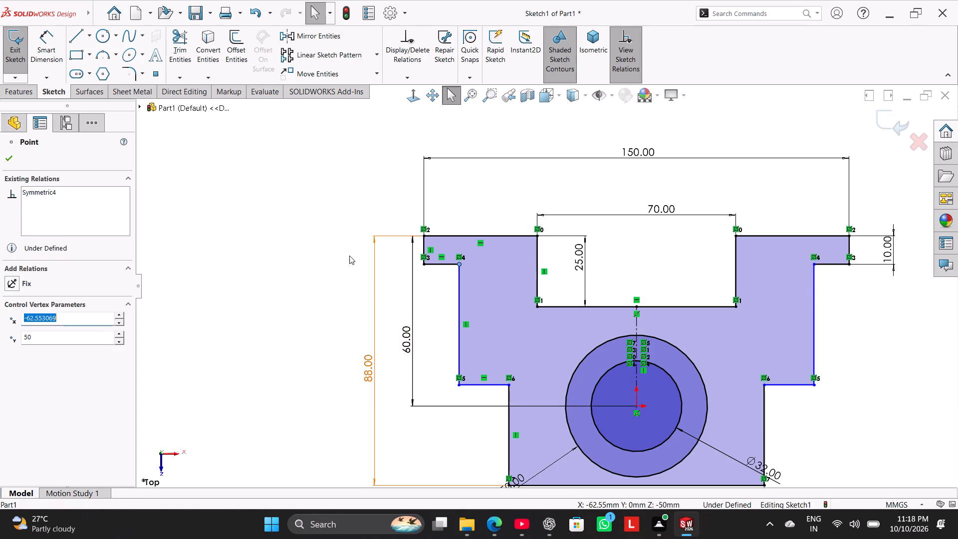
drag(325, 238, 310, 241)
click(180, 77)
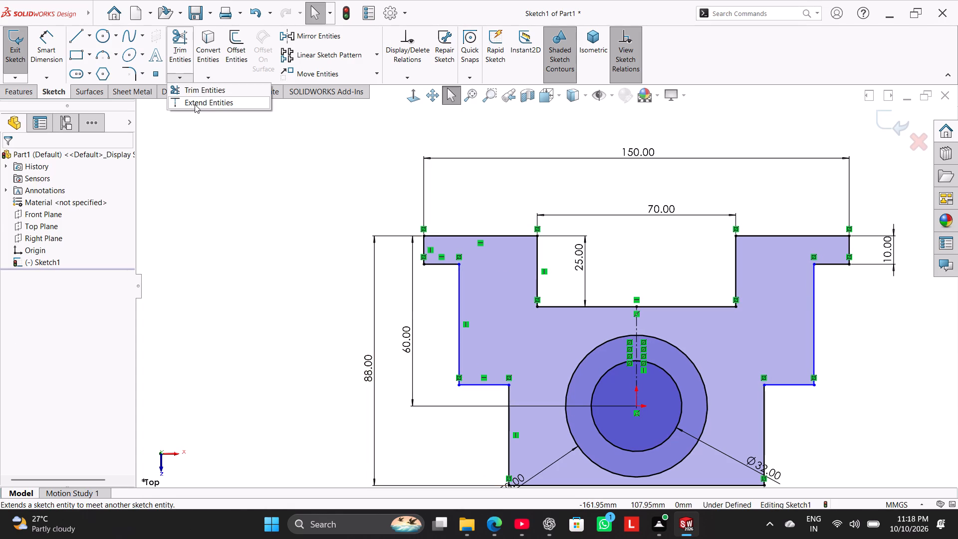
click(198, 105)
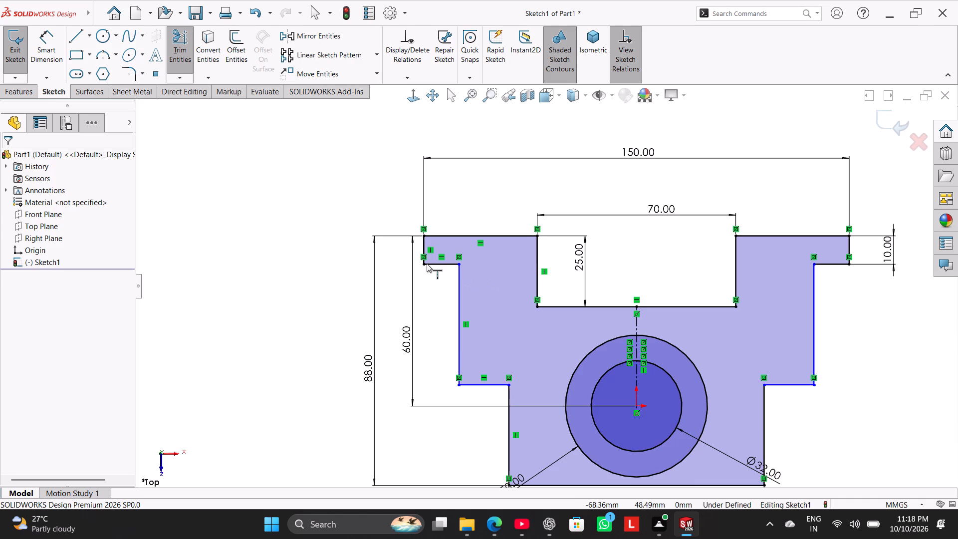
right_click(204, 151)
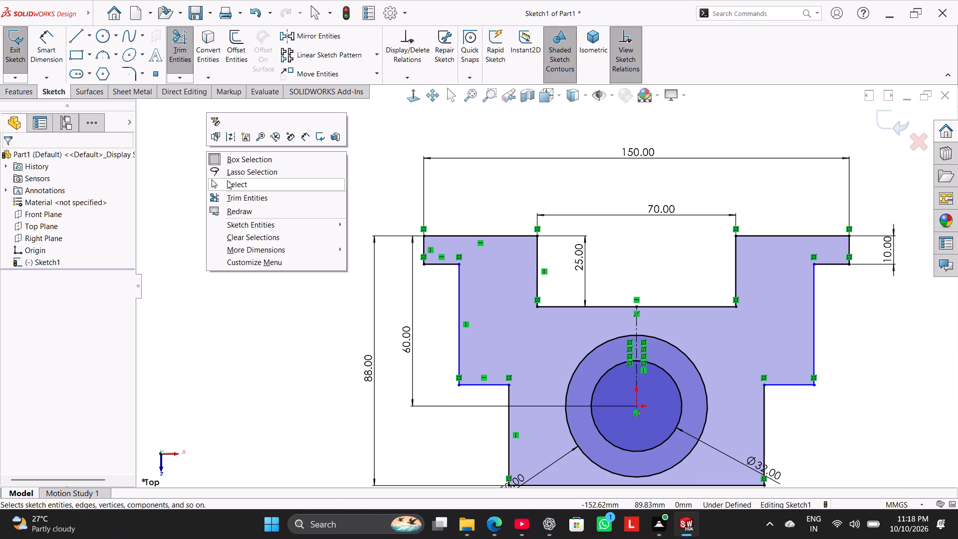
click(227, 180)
Sketch a stepped line chain inside the profile's left half: about 24 mm down, 25 mm inward, and 26 mm down to the outer circle's left quadrant.
click(71, 39)
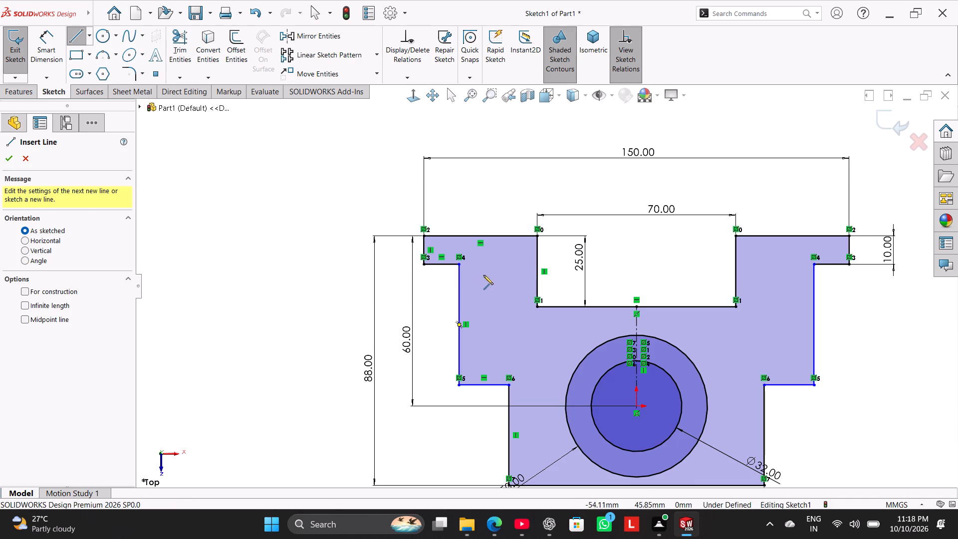
click(494, 263)
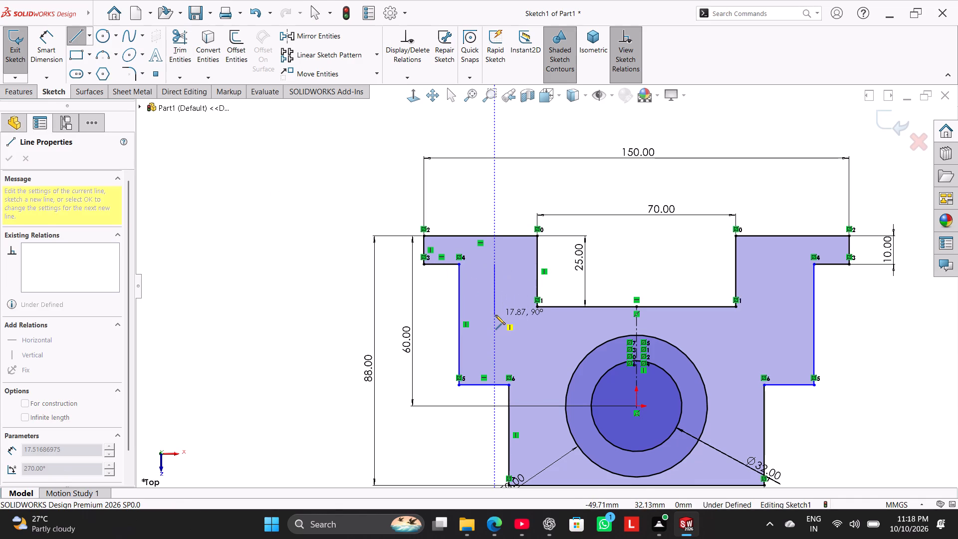
click(496, 332)
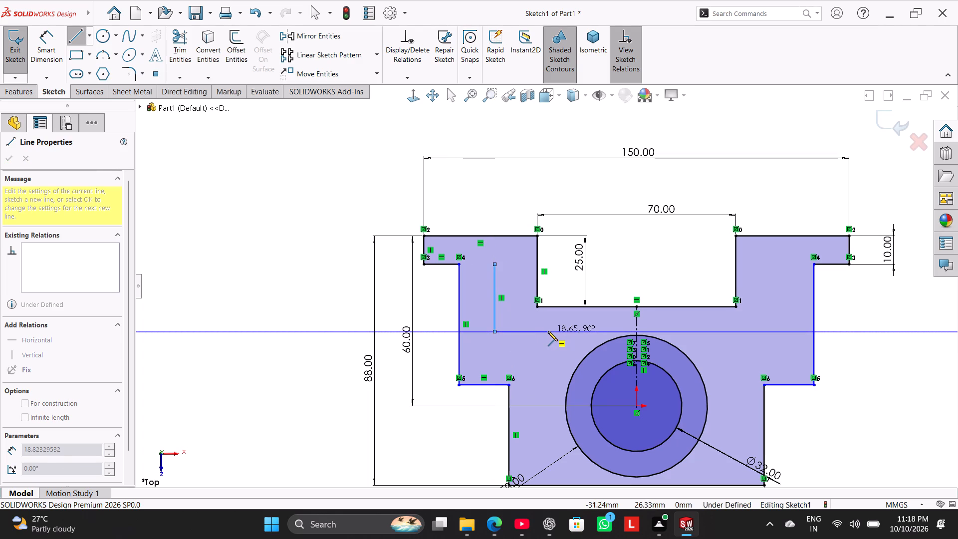
click(565, 331)
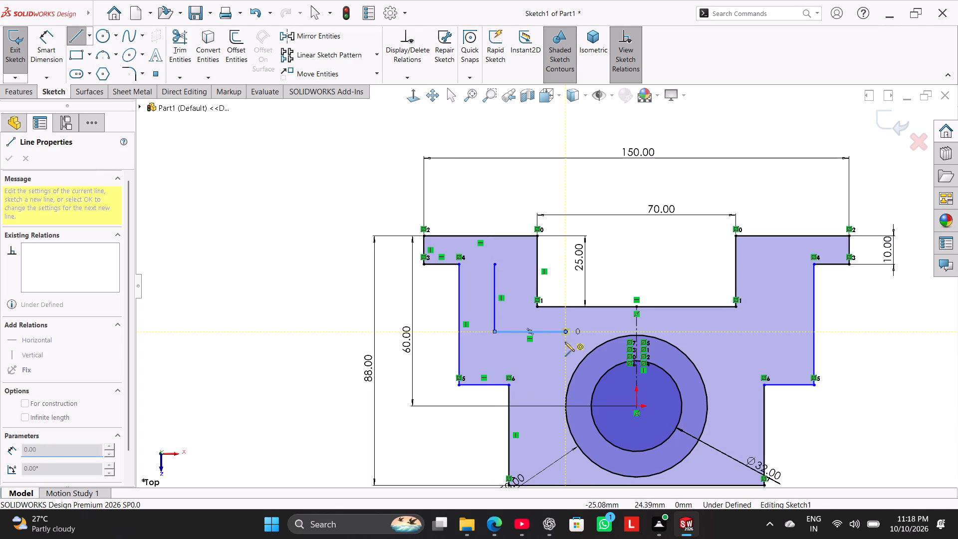
click(563, 406)
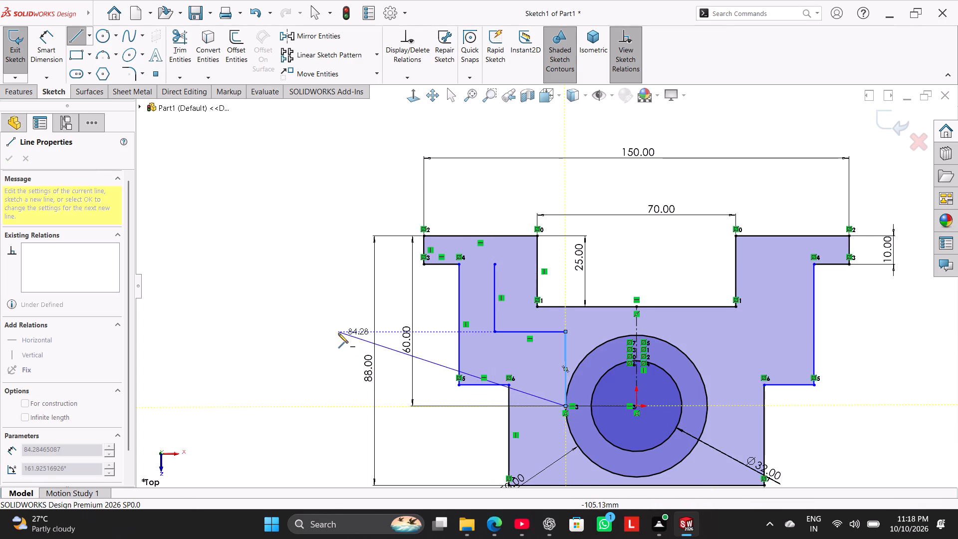
right_click(338, 333)
click(359, 339)
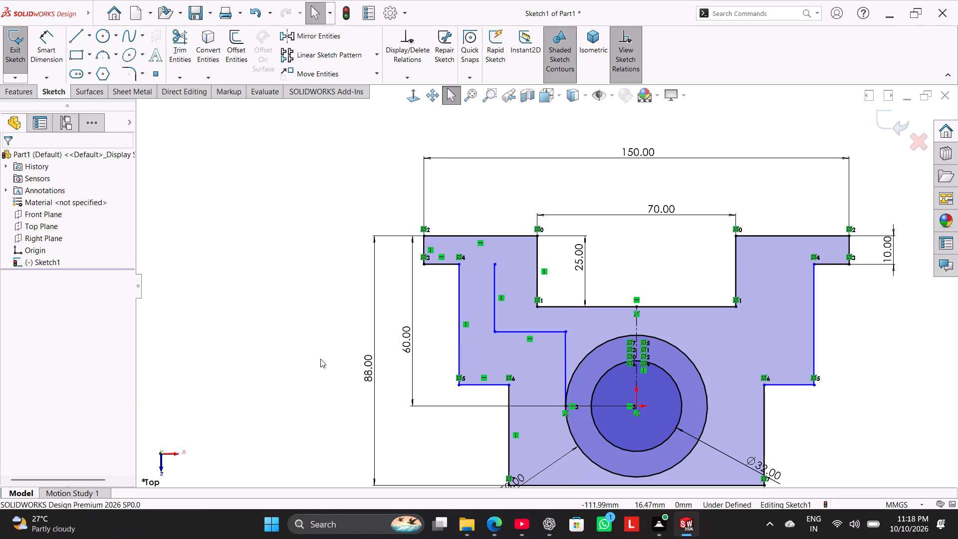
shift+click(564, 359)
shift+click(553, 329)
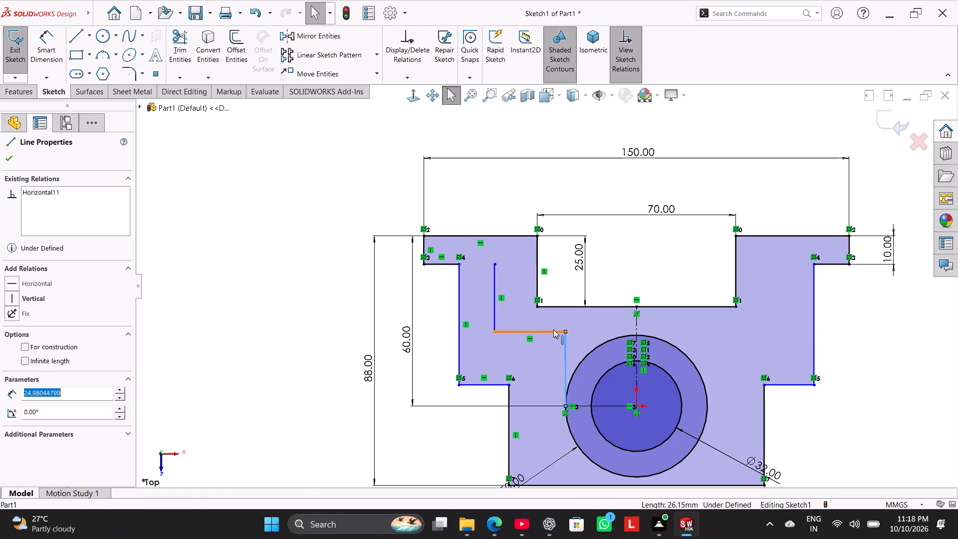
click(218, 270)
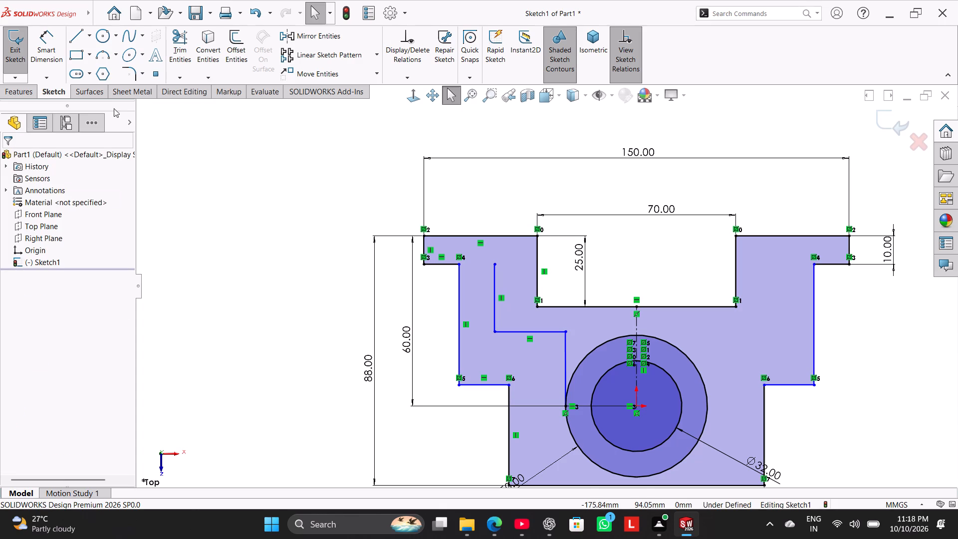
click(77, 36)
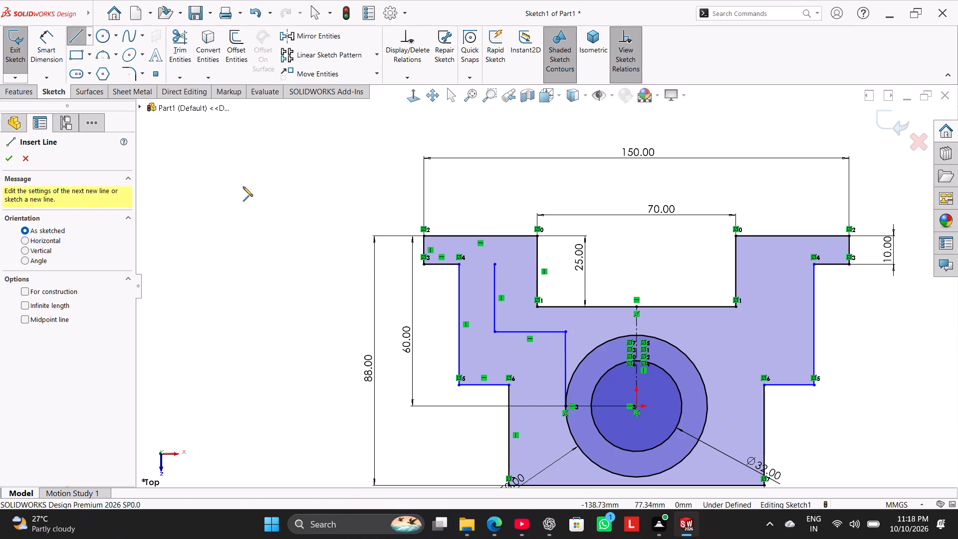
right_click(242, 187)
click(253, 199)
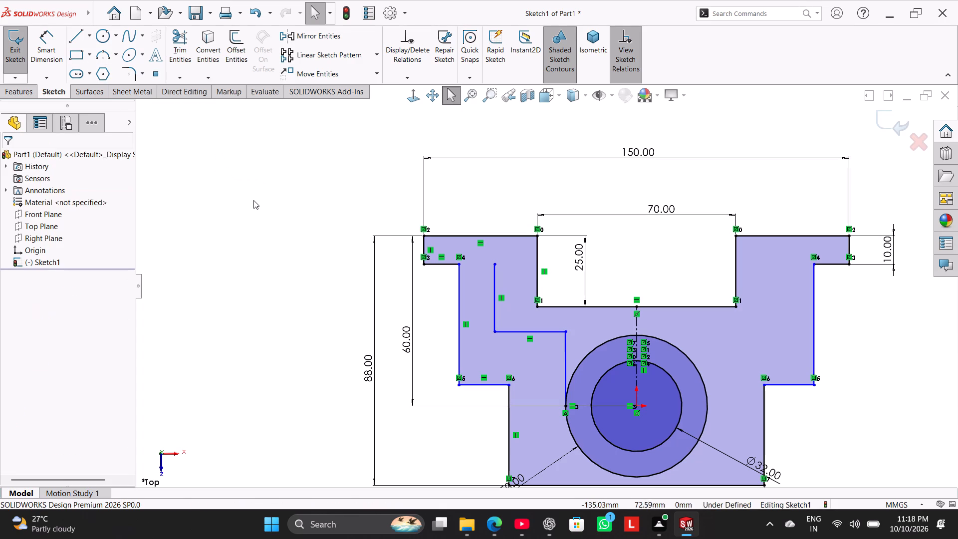
Mirror the three inner step lines about the vertical centerline, keeping the originals.
shift+click(565, 362)
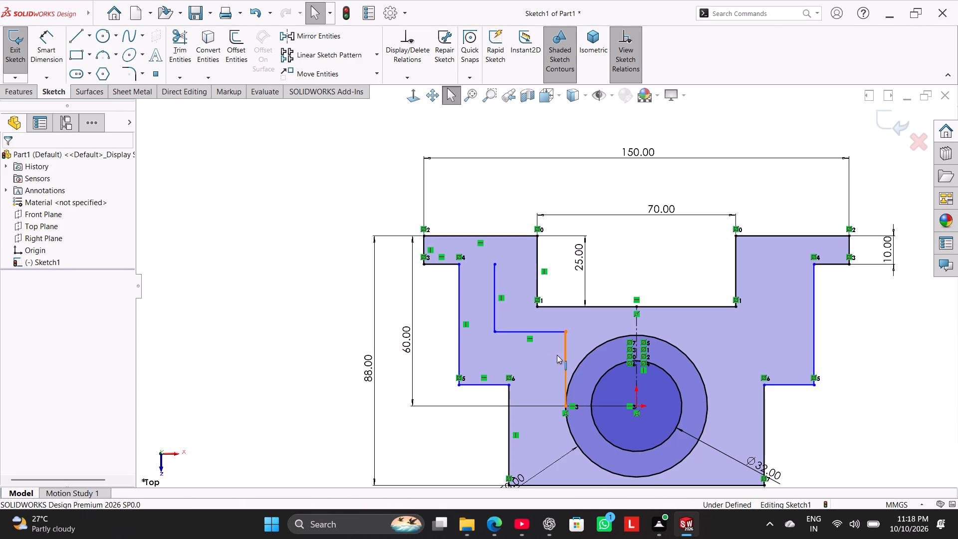
shift+click(547, 332)
shift+click(497, 288)
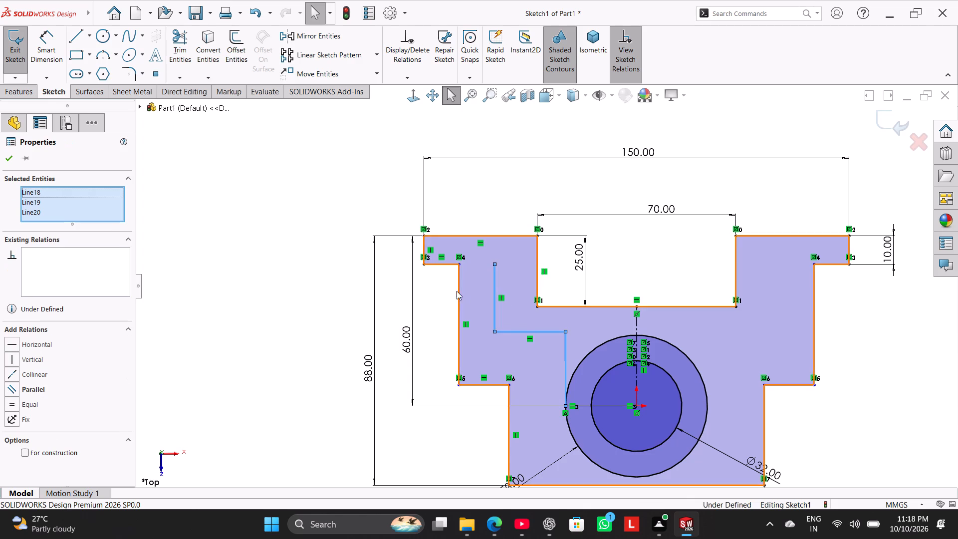
click(328, 39)
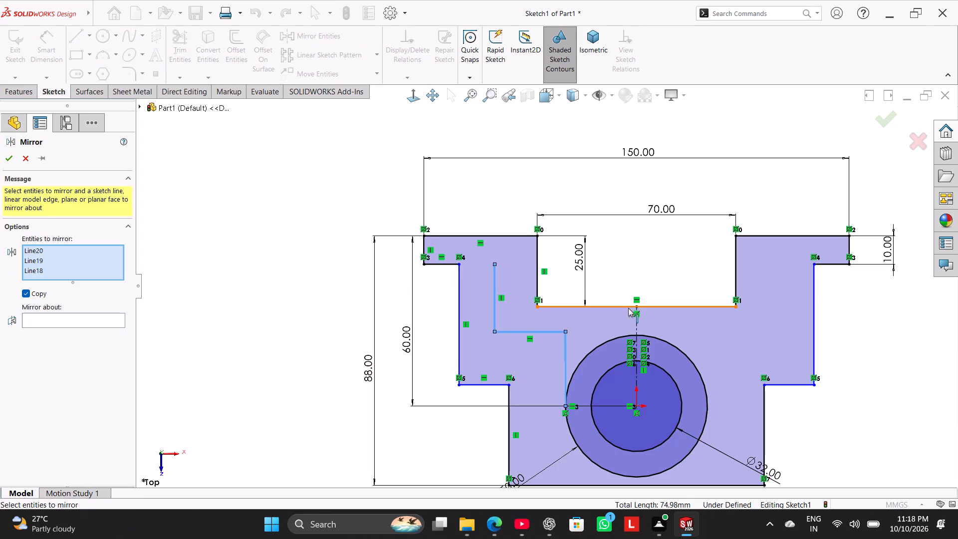
click(638, 329)
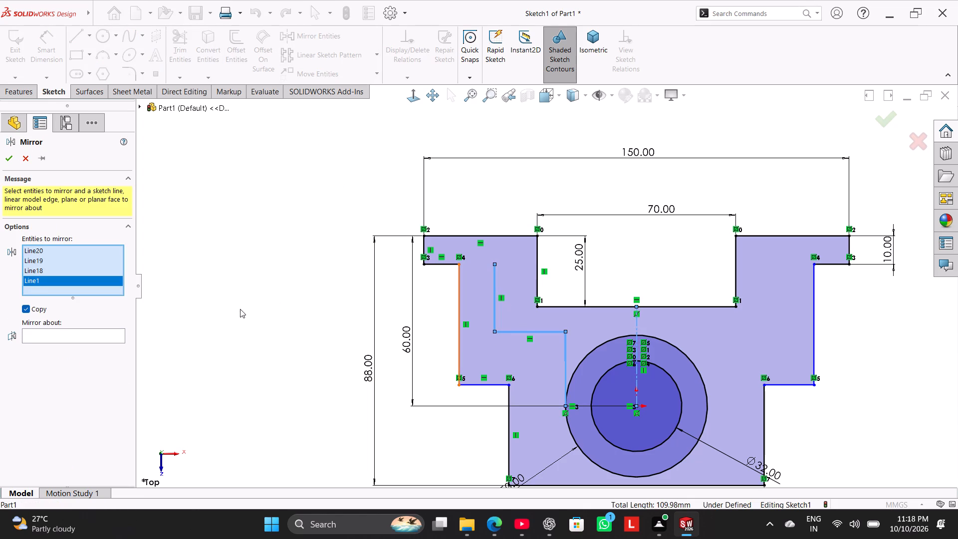
click(101, 335)
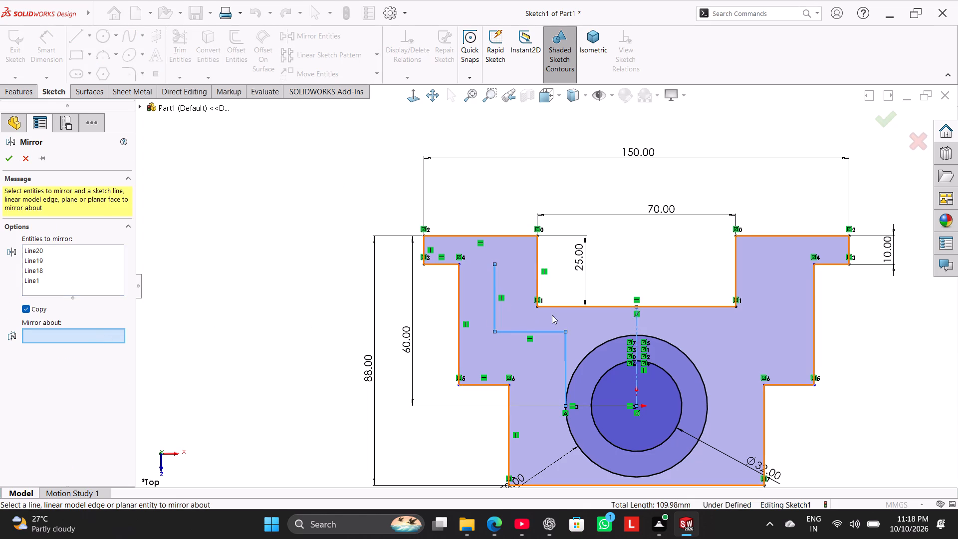
click(635, 327)
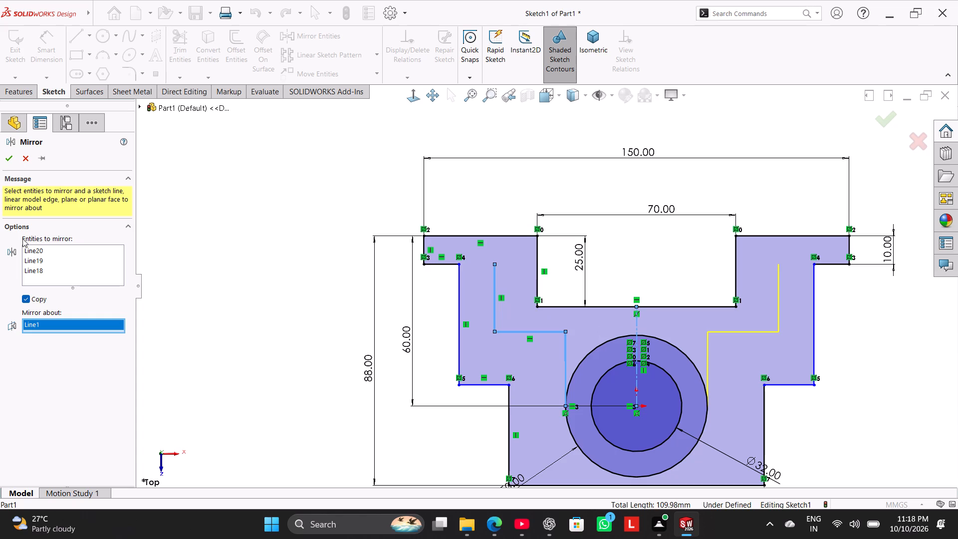
click(11, 155)
click(224, 251)
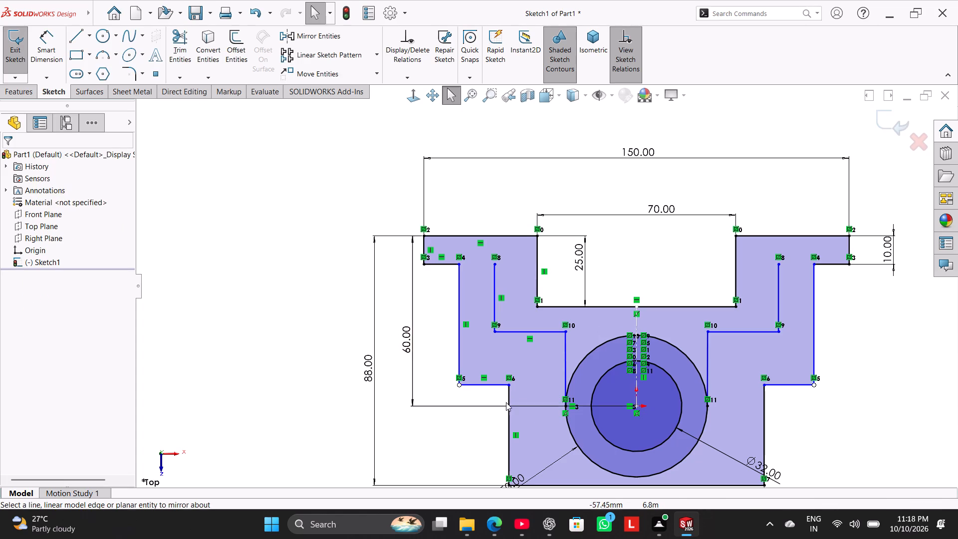
Add a tangent relation between the 50 mm circle and the inner chain's left vertical line beside it.
shift+click(580, 363)
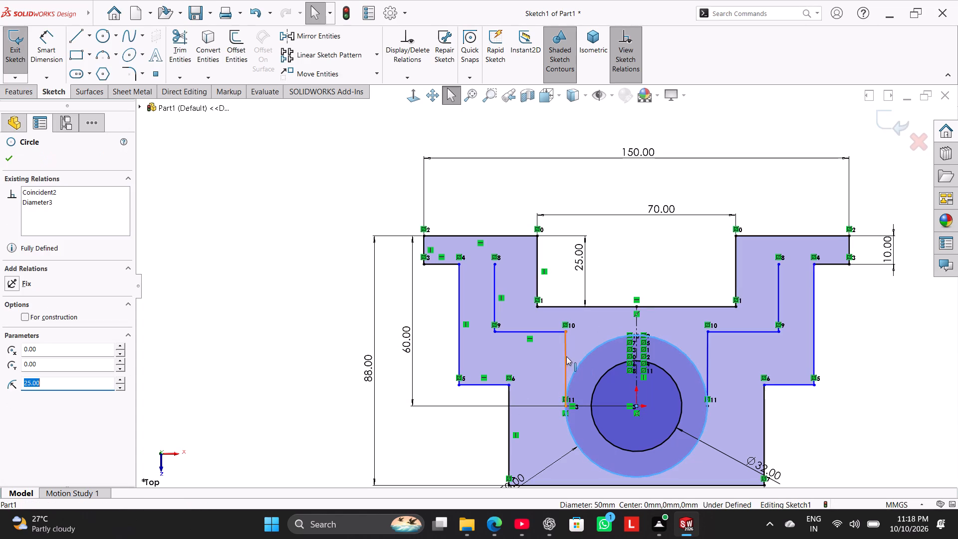
shift+click(566, 356)
click(48, 333)
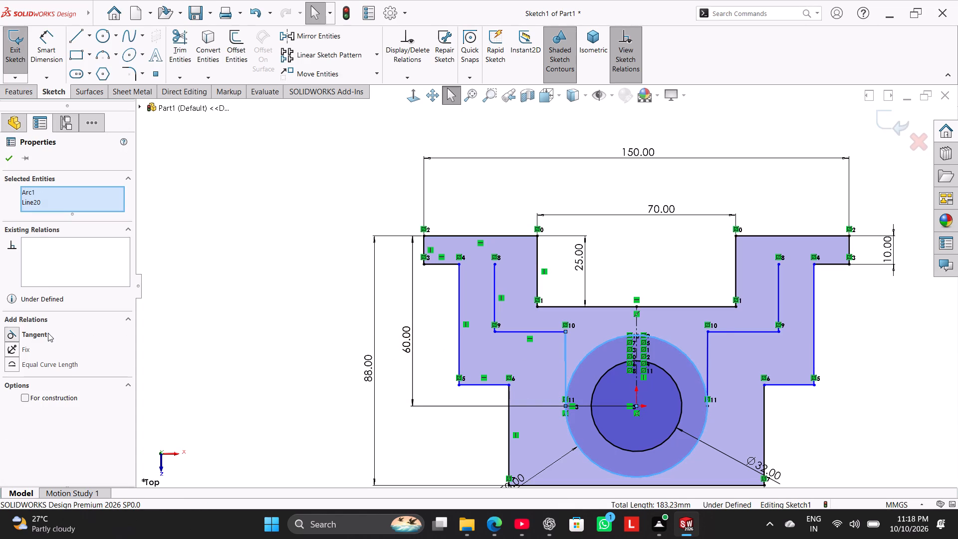
click(256, 317)
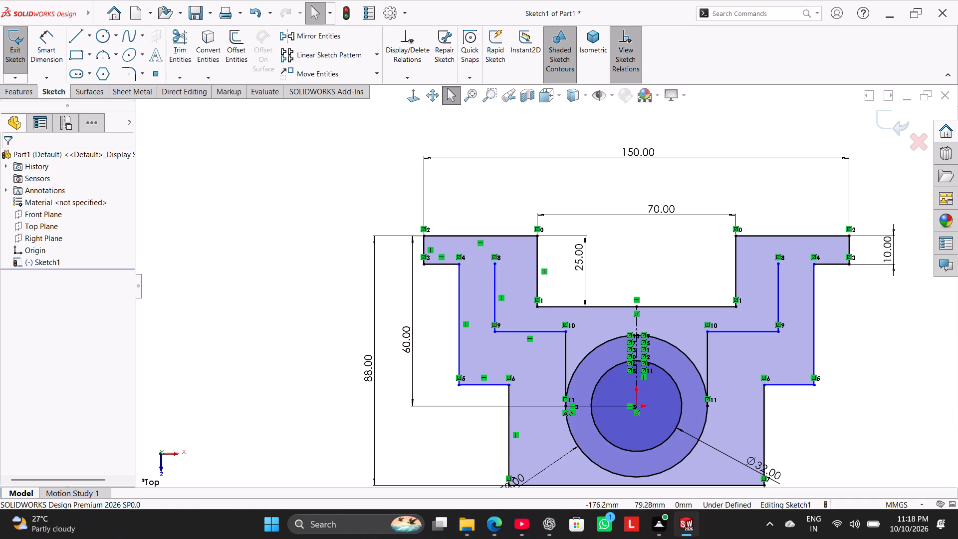
Extend the short horizontal edge under the upper left shoulder inward to the top of the inner vertical line, and end extending.
click(186, 78)
click(197, 101)
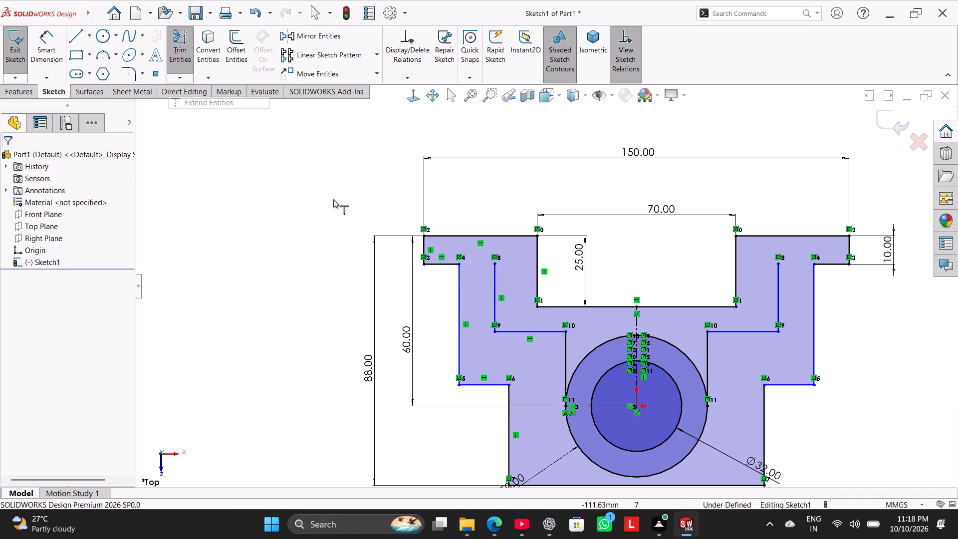
click(444, 264)
right_click(251, 272)
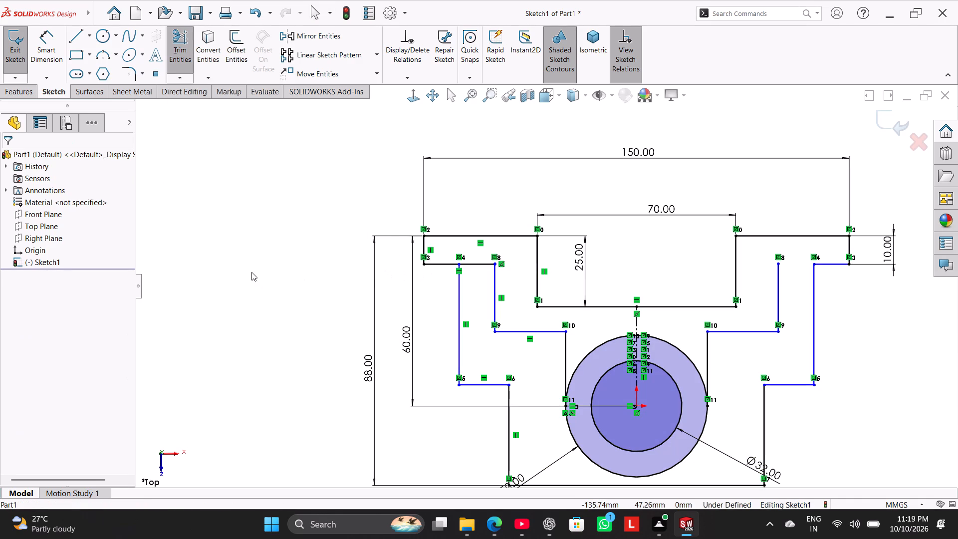
click(280, 302)
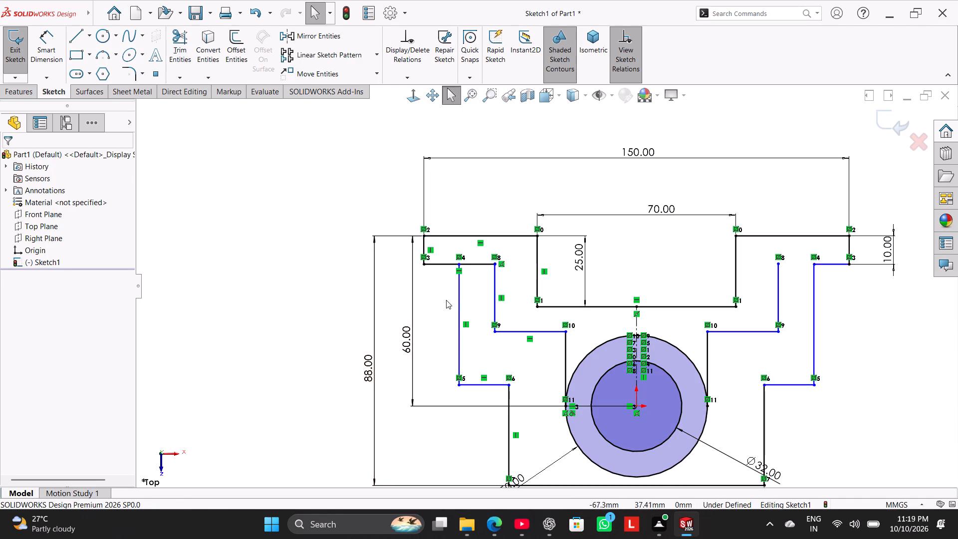
Shift the profile's left middle vertical side slightly outward and clear the selection.
drag(458, 310, 455, 314)
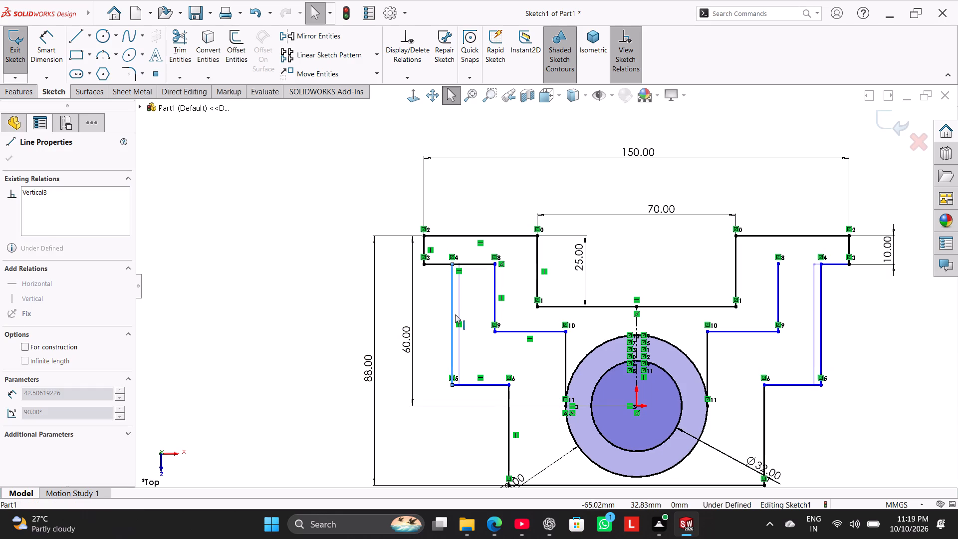
drag(455, 314, 456, 316)
drag(285, 280, 284, 285)
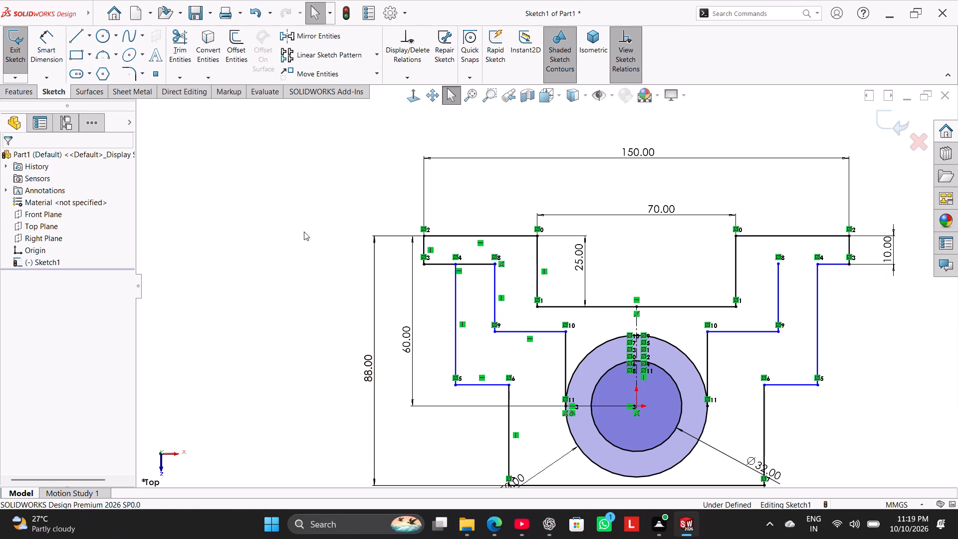
Add a 10 mm dimension between the 70 mm notch's right side and the upper right inner vertical line, and end dimensioning.
click(42, 52)
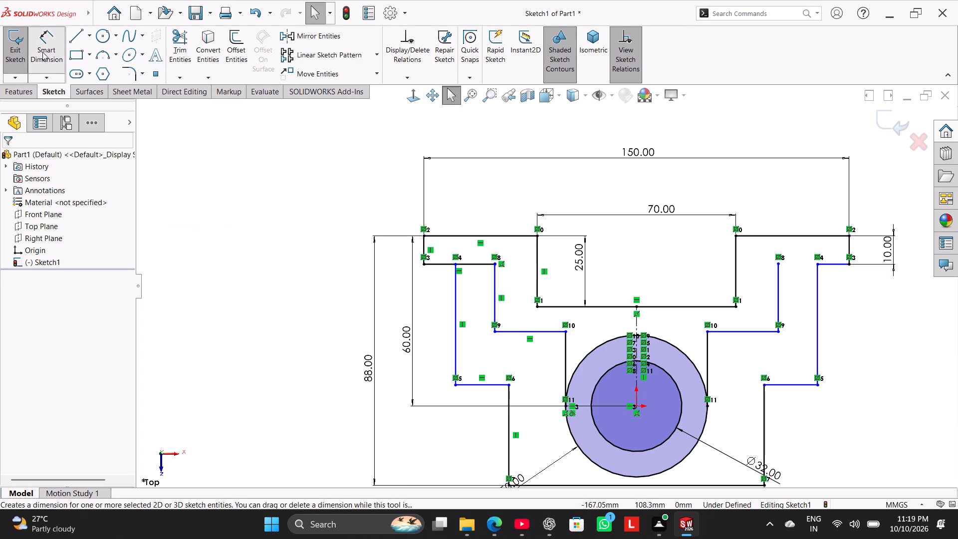
click(738, 263)
click(778, 292)
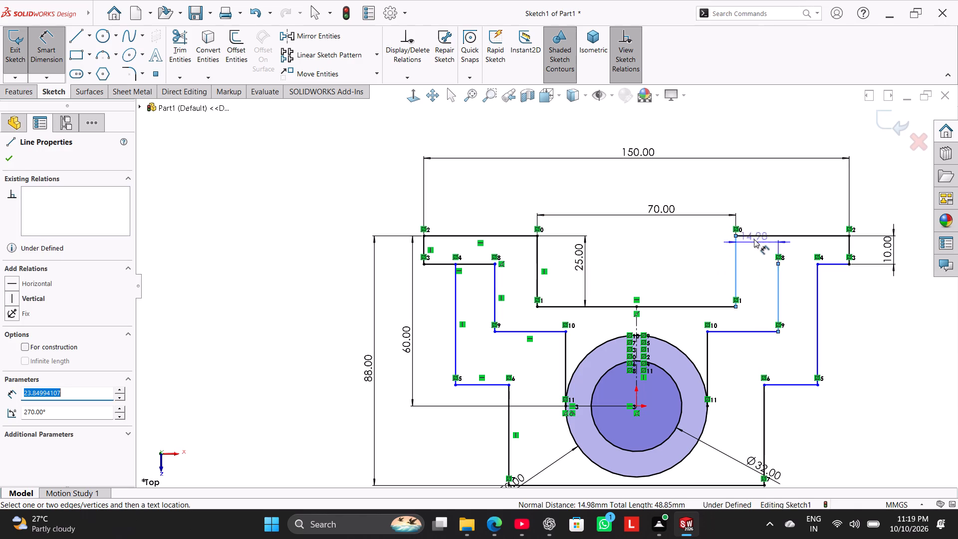
click(761, 201)
key(1)
key(0)
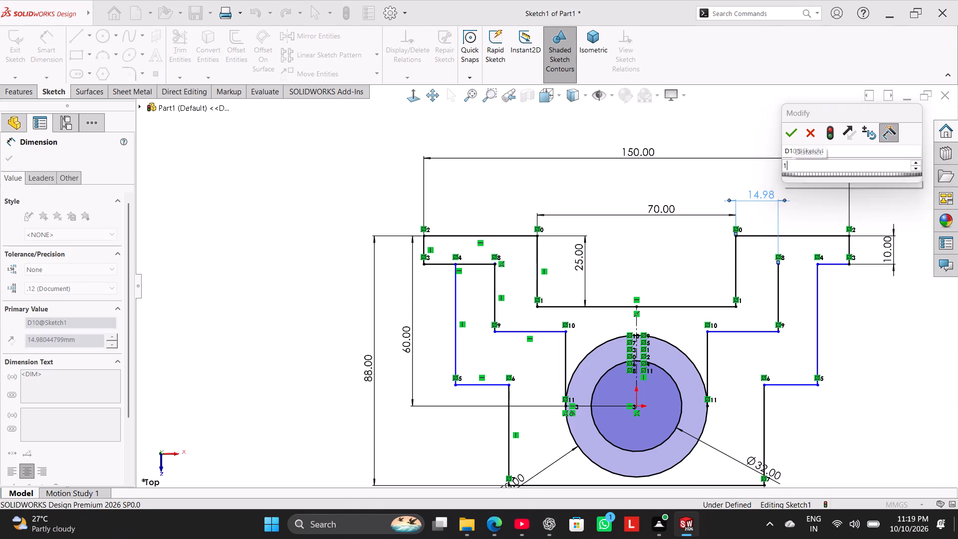
key(Return)
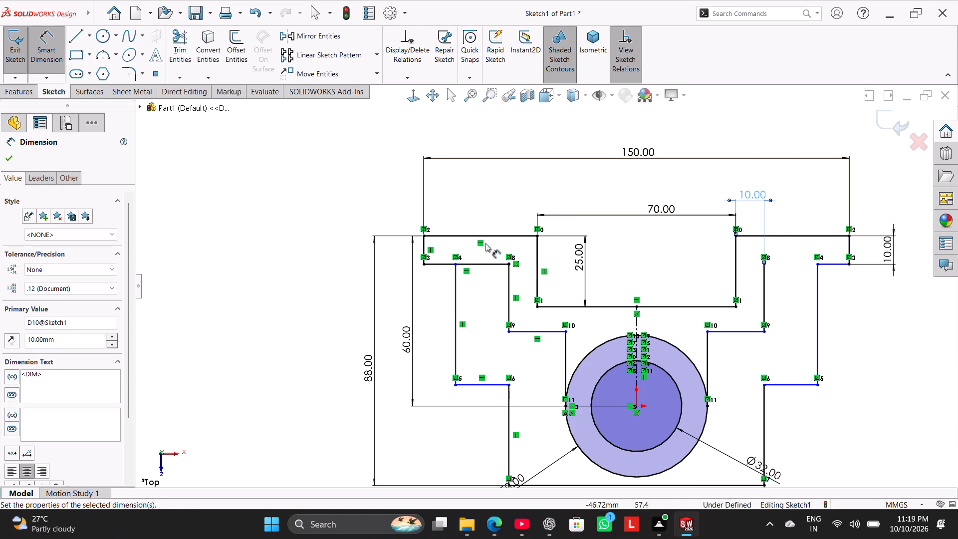
right_click(309, 203)
click(359, 235)
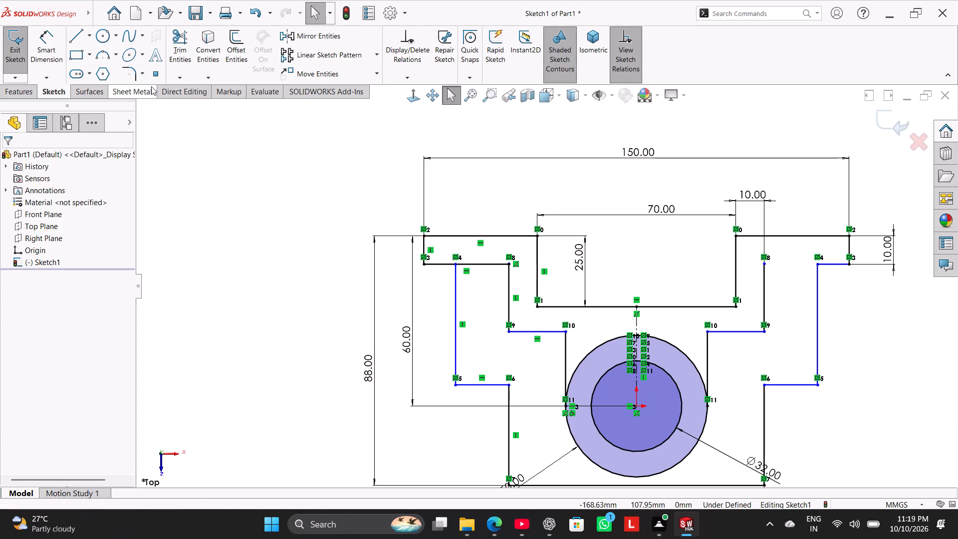
Extend the short horizontal edge under the upper right shoulder inward to the right inner vertical line, and end extending.
click(177, 76)
click(199, 105)
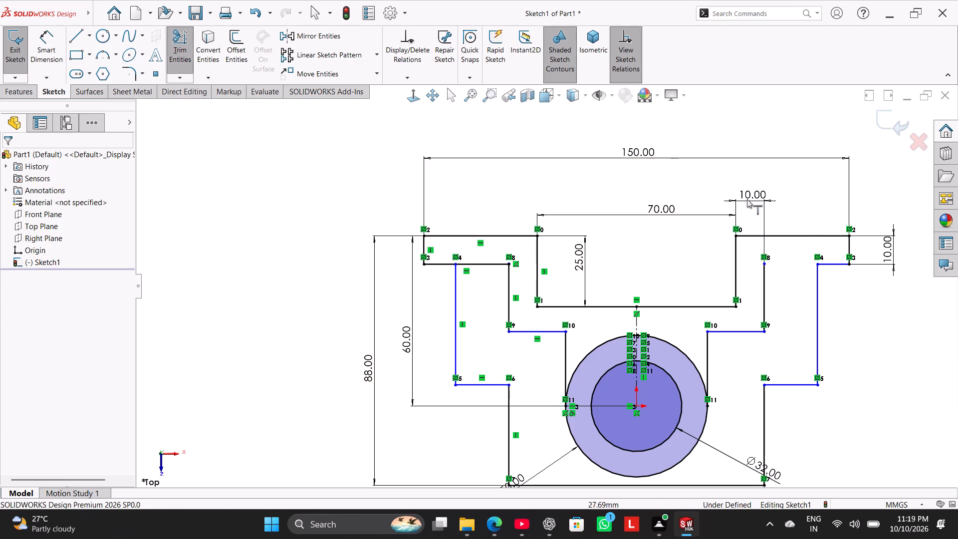
click(832, 263)
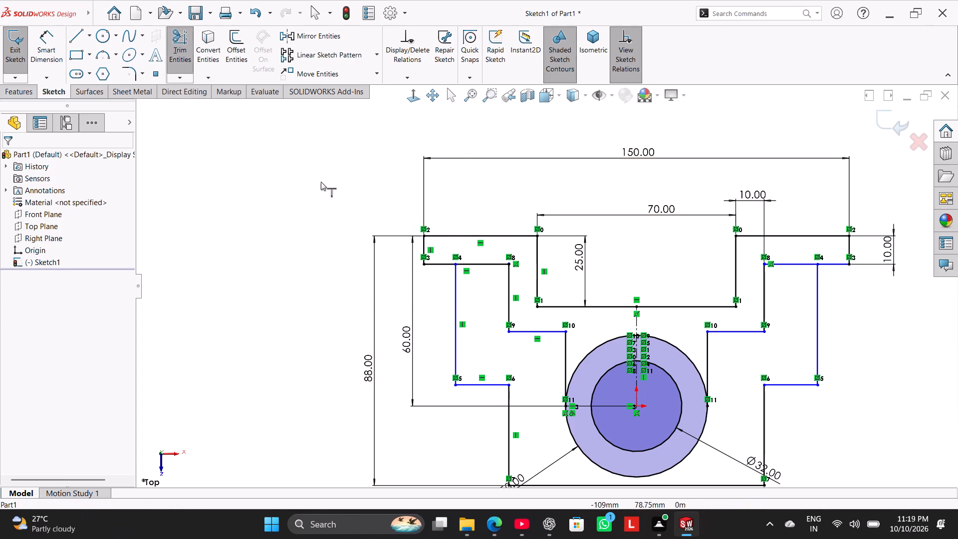
right_click(318, 181)
click(355, 214)
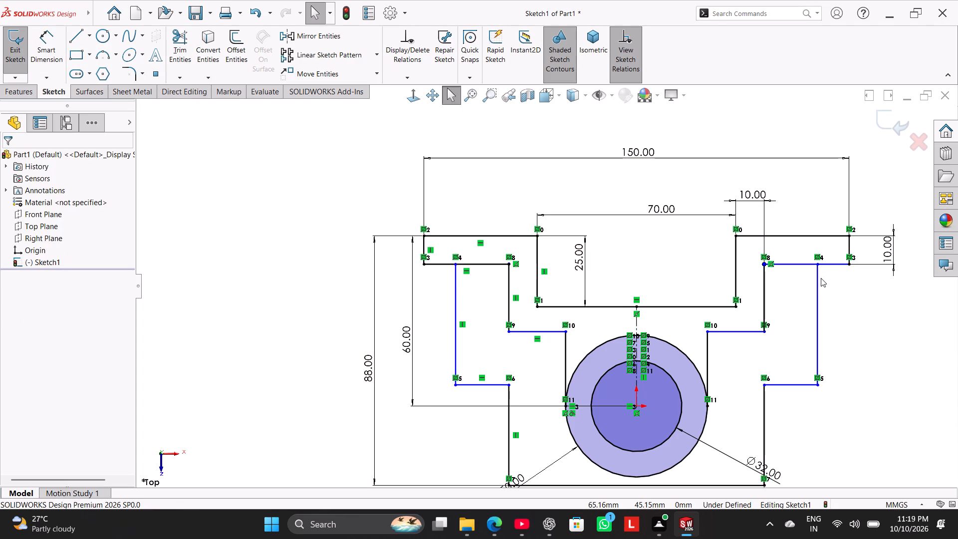
Shift the profile's right middle vertical side slightly inward and clear the selection.
drag(820, 279, 813, 280)
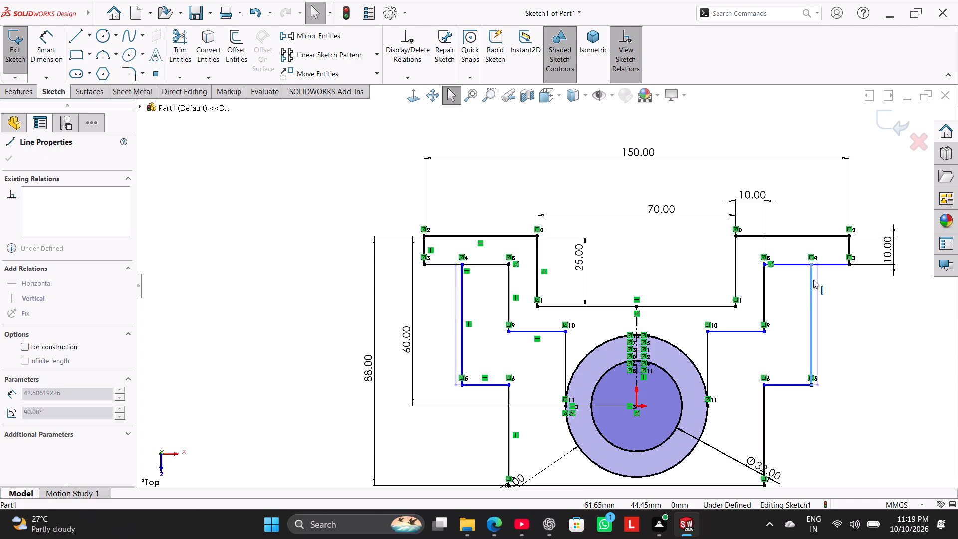
drag(813, 280, 809, 281)
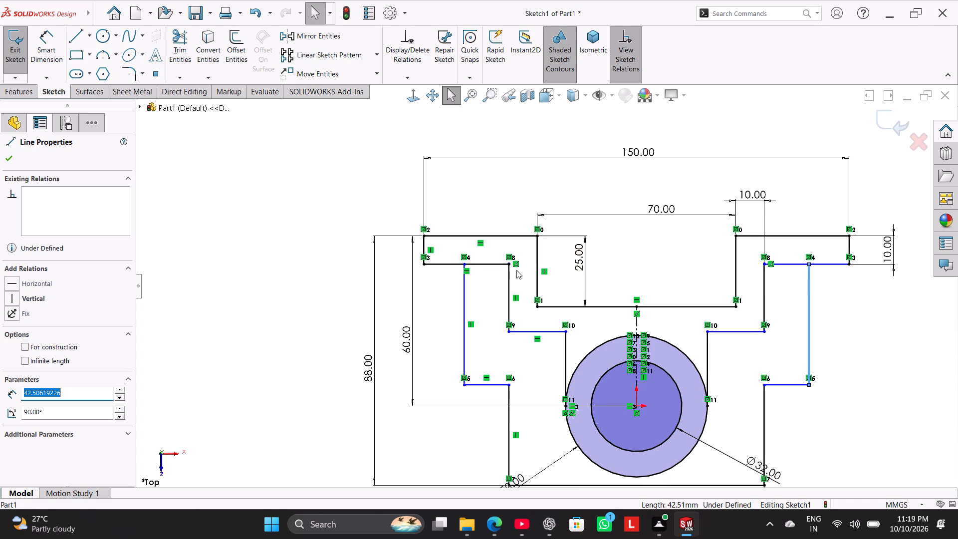
click(172, 254)
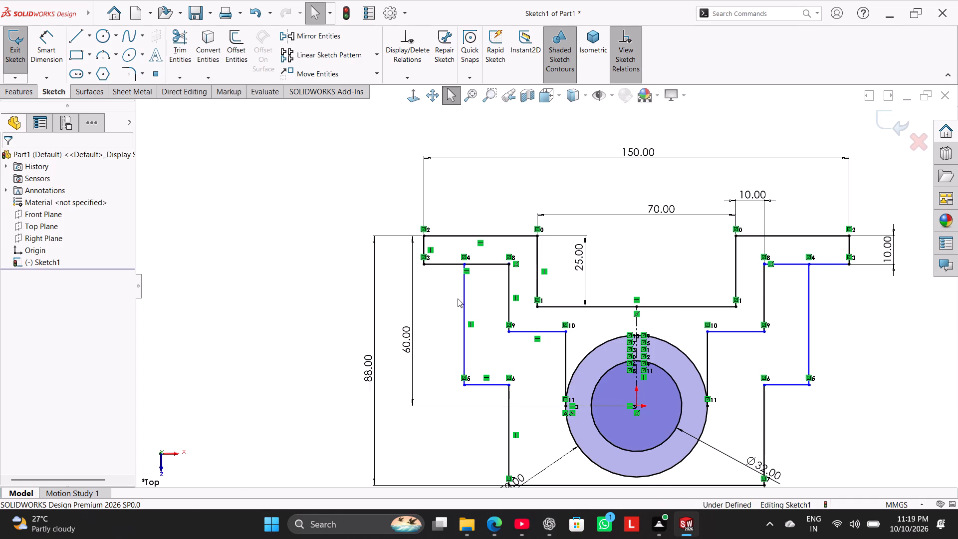
Join the top endpoint of the right inner vertical line to the inner end of the extended right shoulder edge.
scroll(816, 247, down, 4)
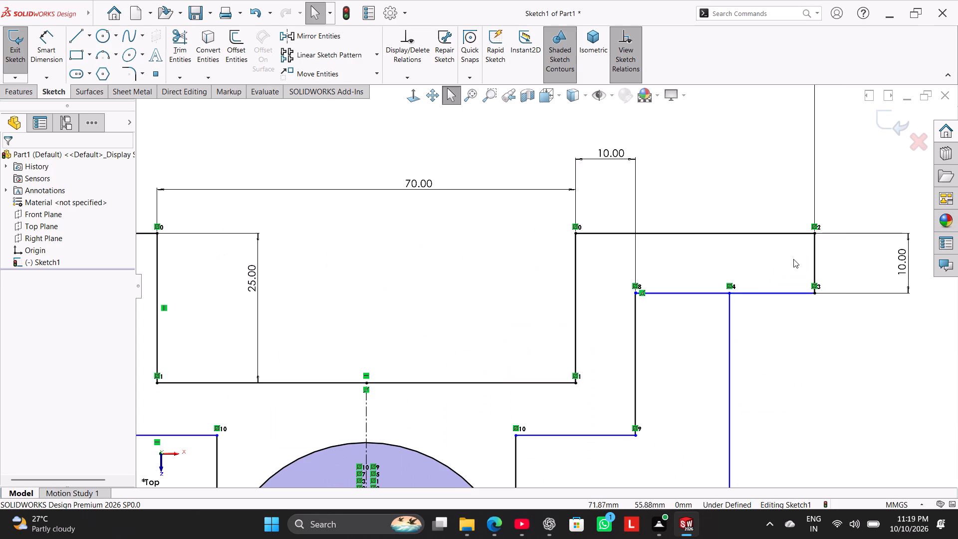
scroll(640, 283, down, 4)
drag(605, 303, 605, 301)
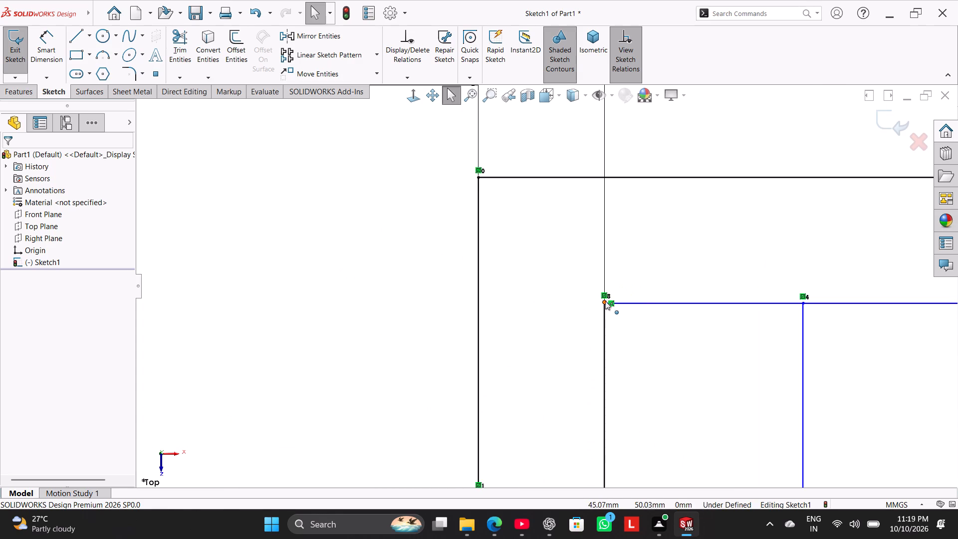
drag(605, 301, 611, 299)
scroll(596, 335, up, 5)
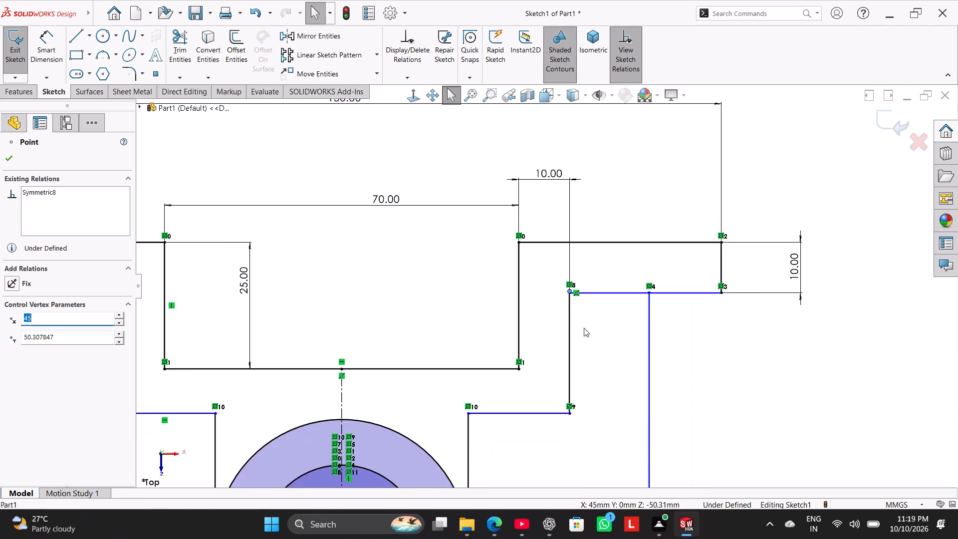
scroll(584, 328, up, 2)
scroll(500, 315, up, 1)
scroll(552, 297, down, 7)
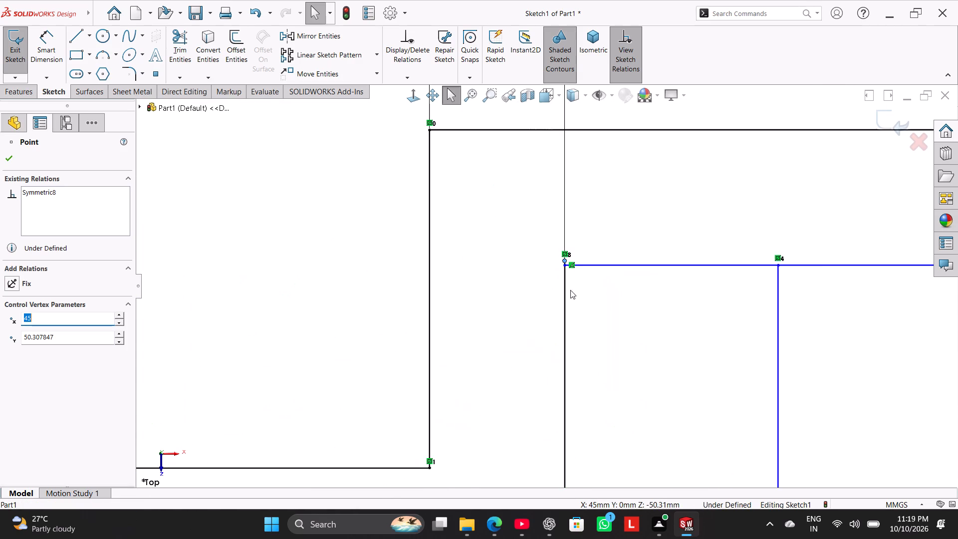
scroll(577, 276, down, 4)
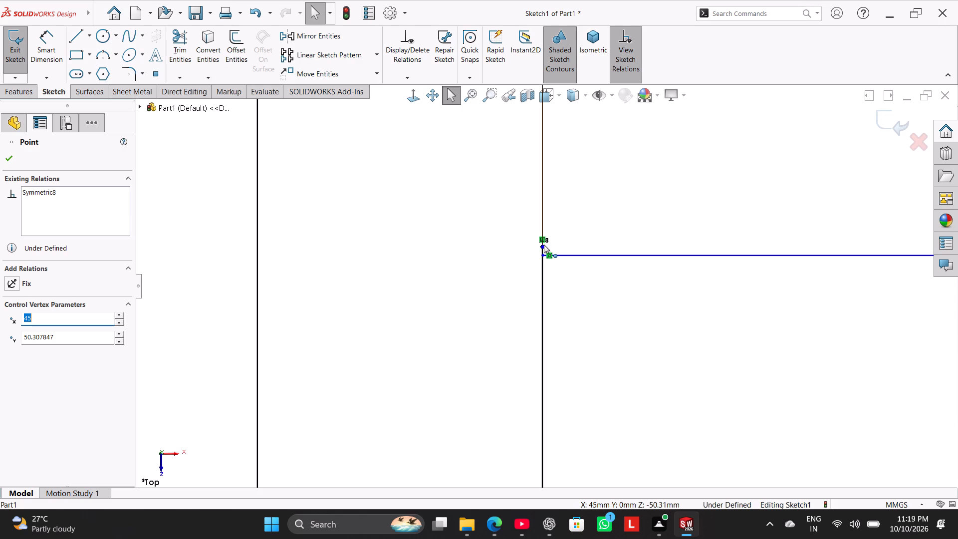
drag(544, 245, 547, 274)
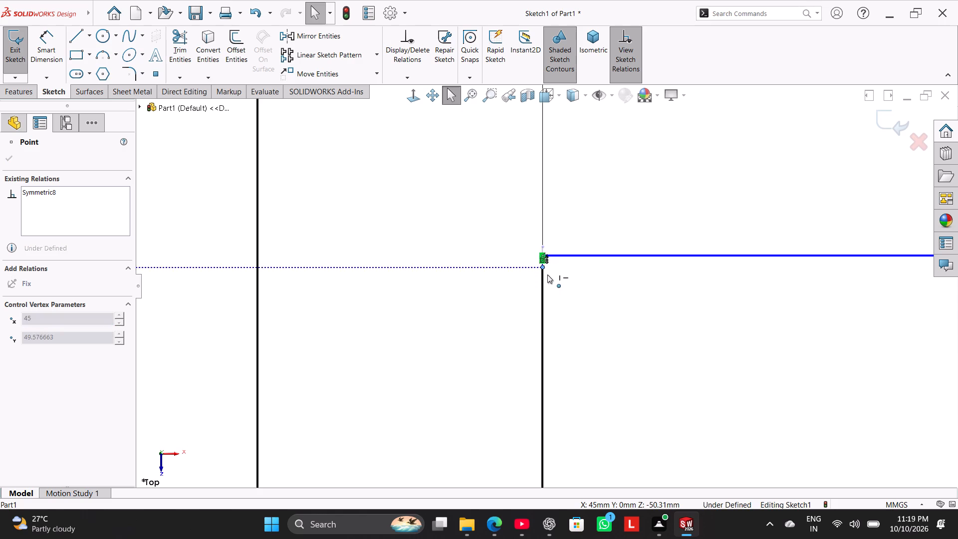
drag(547, 274, 548, 284)
drag(544, 255, 527, 257)
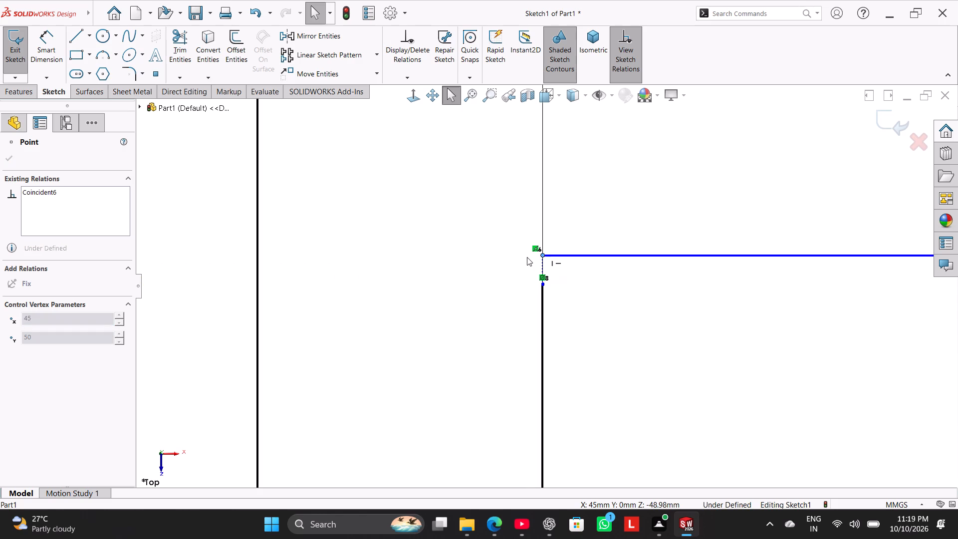
drag(527, 257, 509, 257)
click(577, 287)
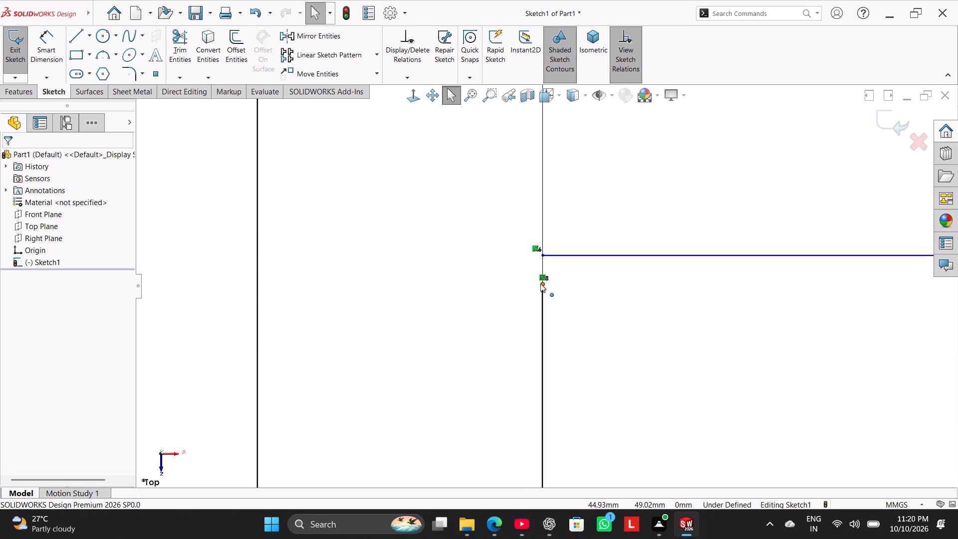
drag(543, 283, 547, 257)
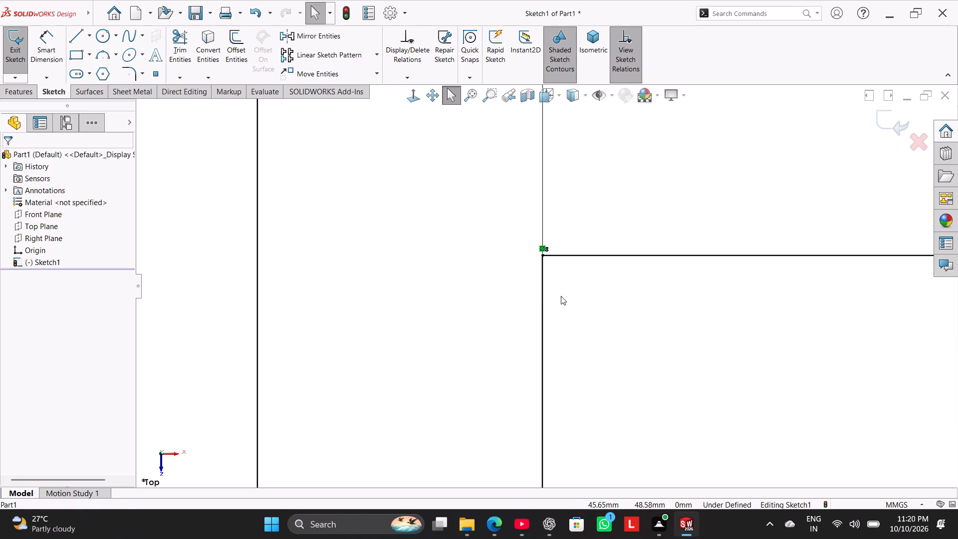
Add a 10 mm vertical dimension between the notch's bottom edge and the right inner horizontal step line.
scroll(562, 296, up, 11)
scroll(608, 344, up, 1)
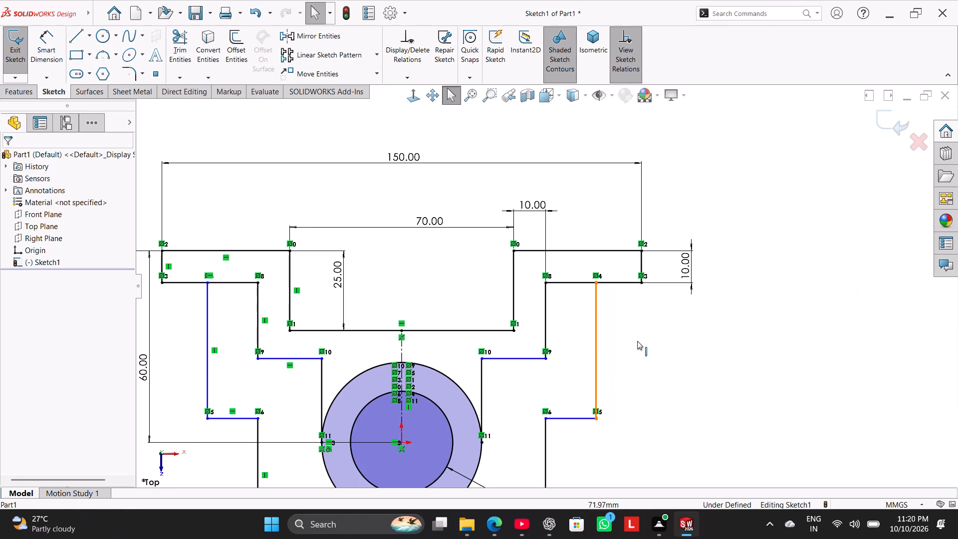
click(637, 341)
scroll(578, 356, up, 2)
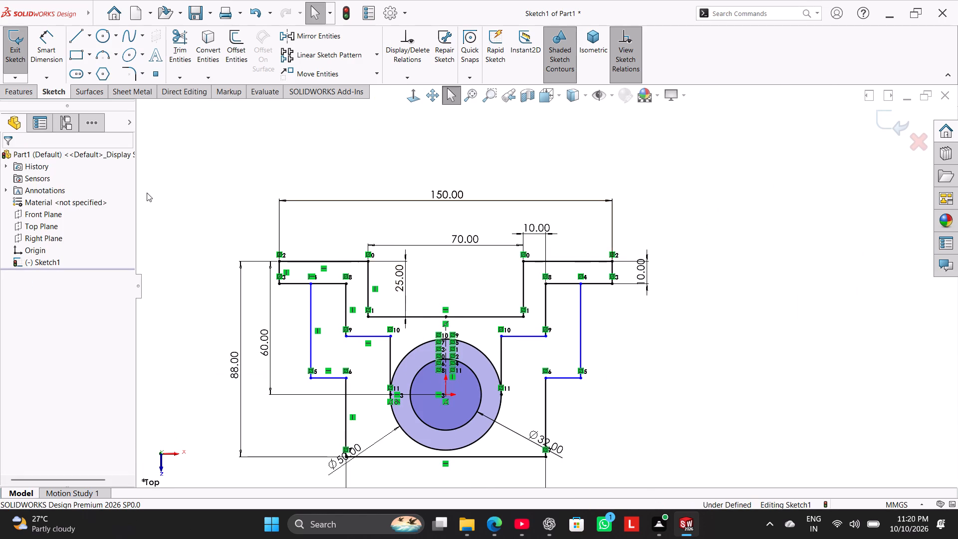
click(46, 35)
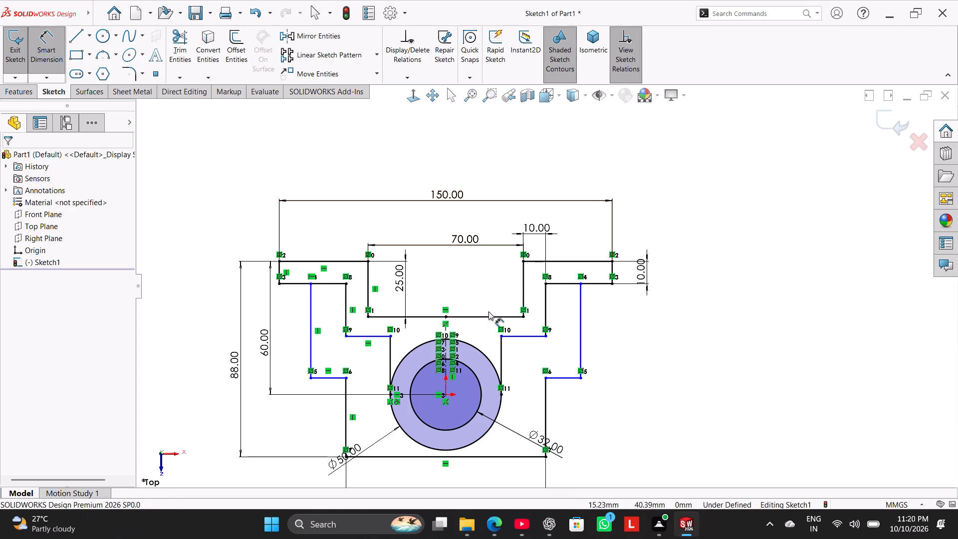
click(512, 337)
click(505, 314)
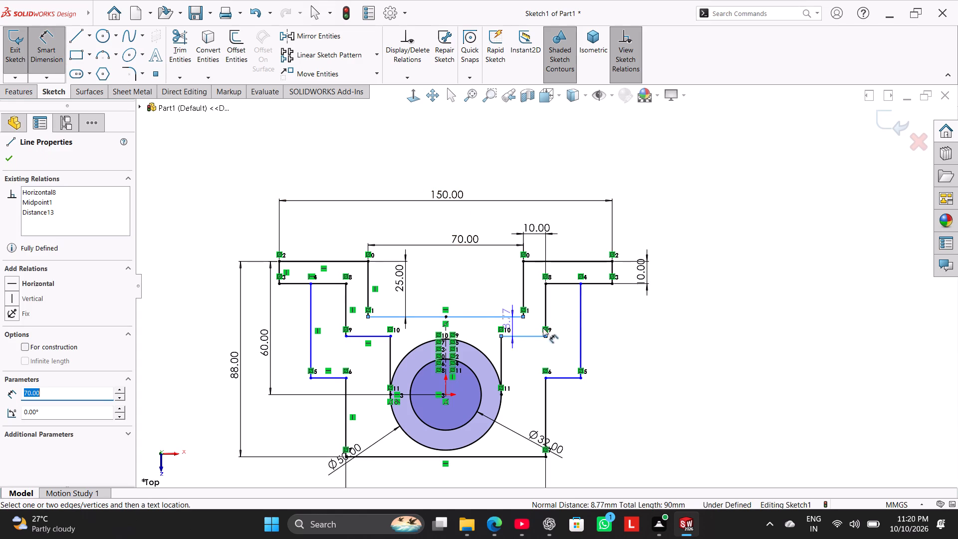
click(638, 327)
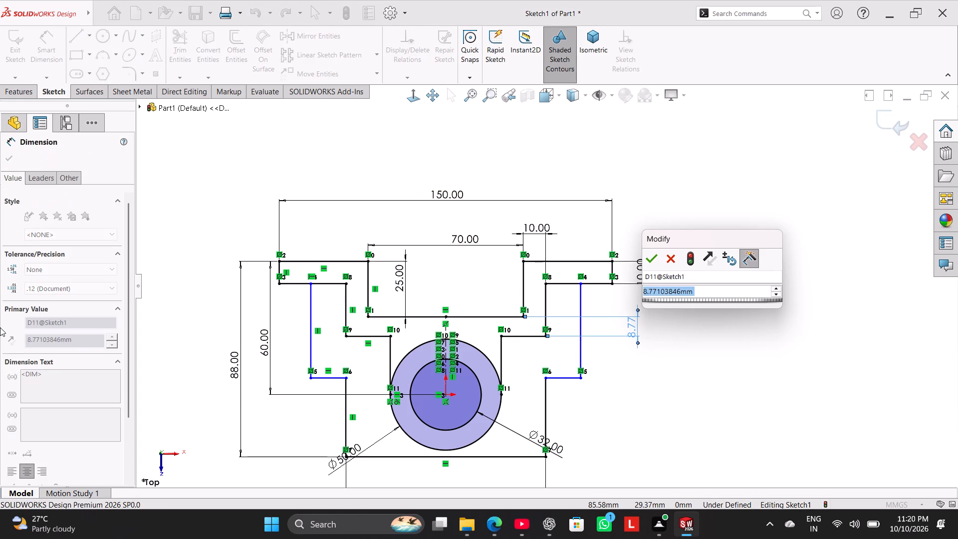
text(10)
key(Return)
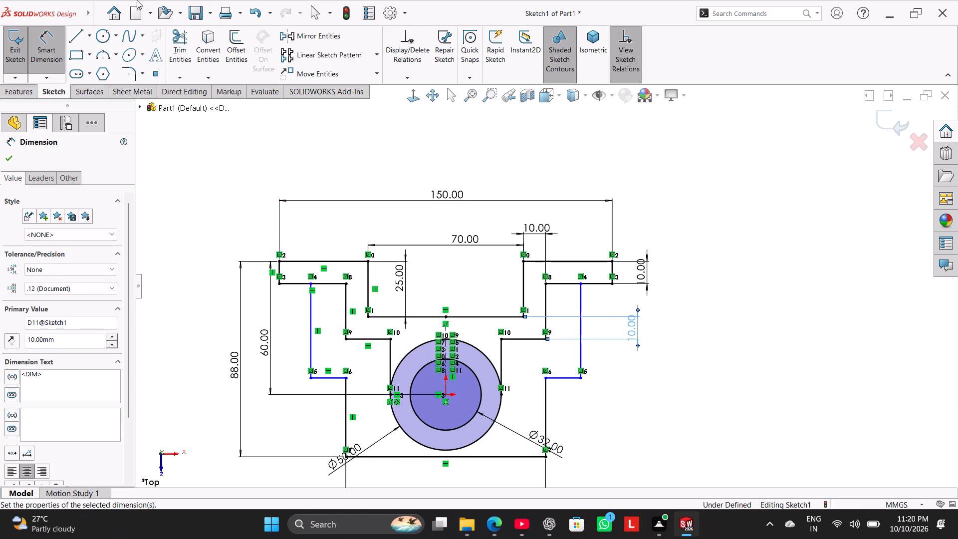
click(729, 159)
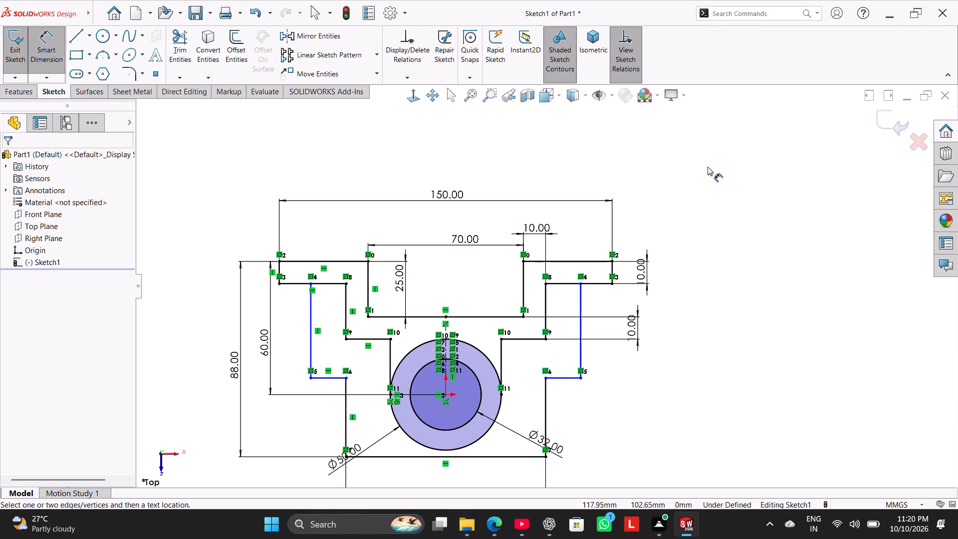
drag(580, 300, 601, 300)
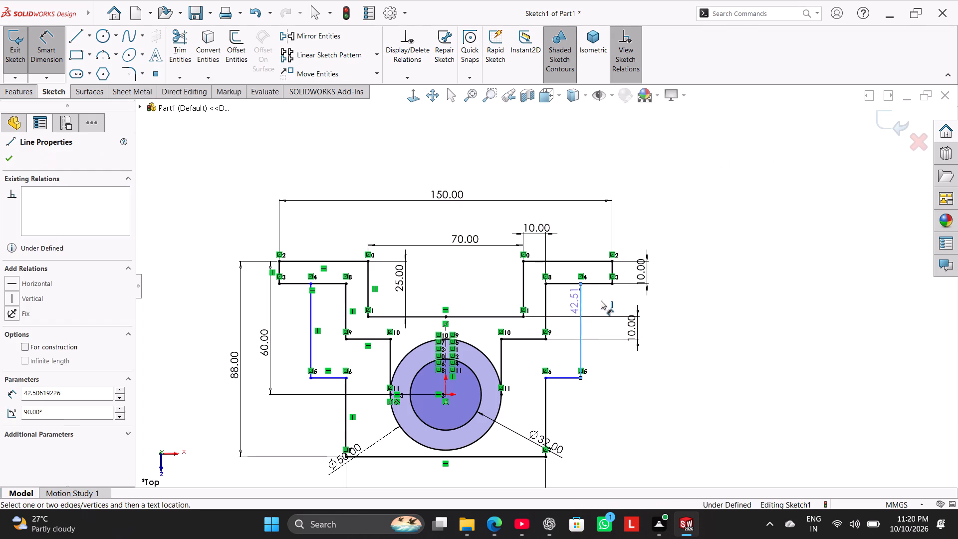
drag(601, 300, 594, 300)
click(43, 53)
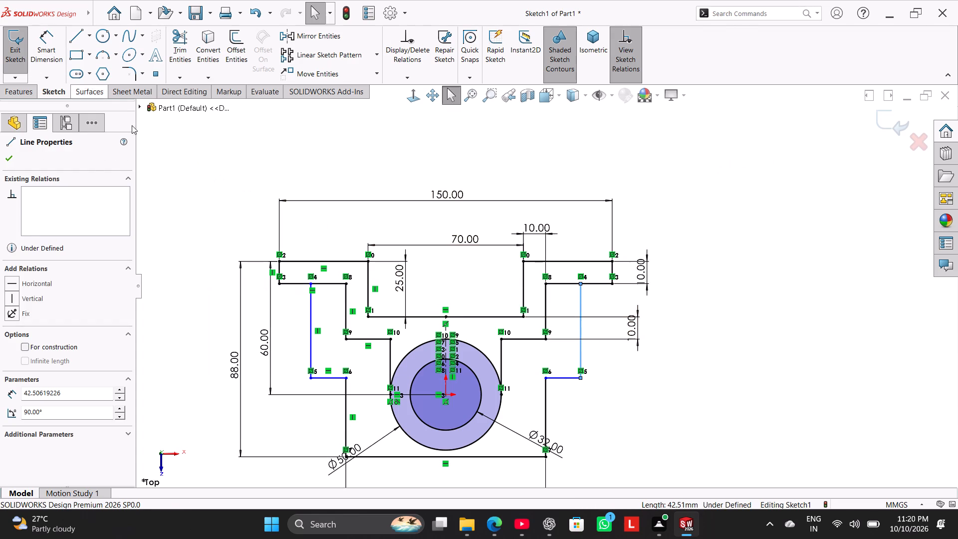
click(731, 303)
Shift the profile's right middle vertical side slightly inward and test-move the short horizontal step edge at its lower end.
click(580, 310)
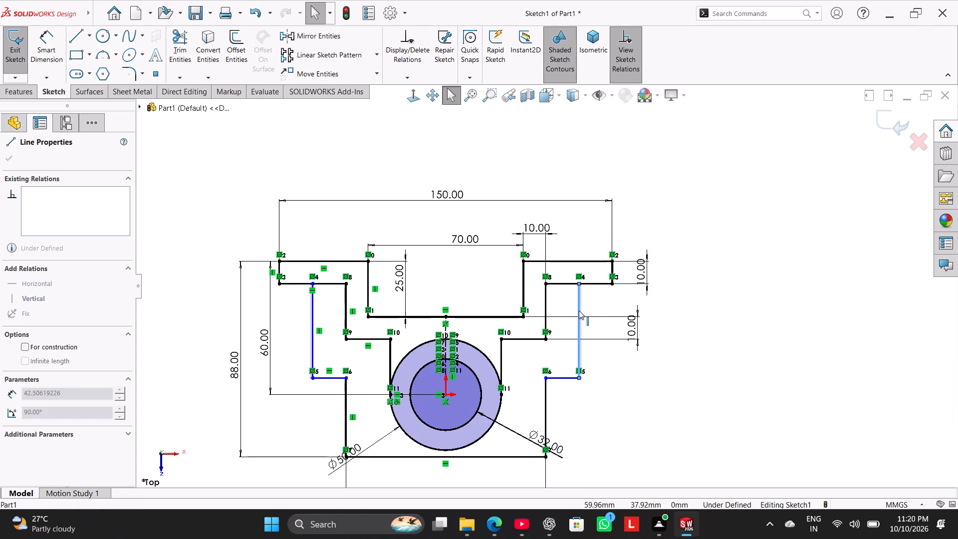
drag(617, 375, 611, 377)
click(559, 377)
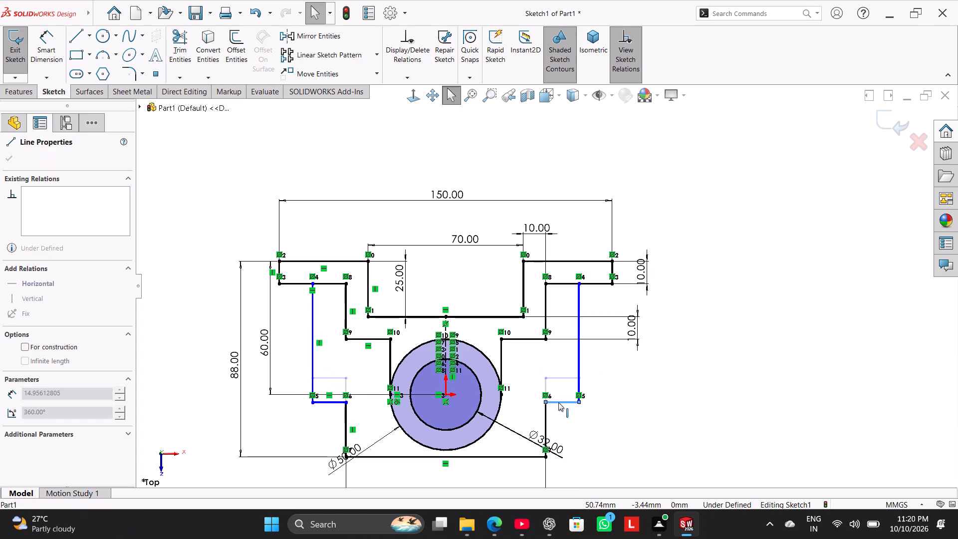
click(581, 401)
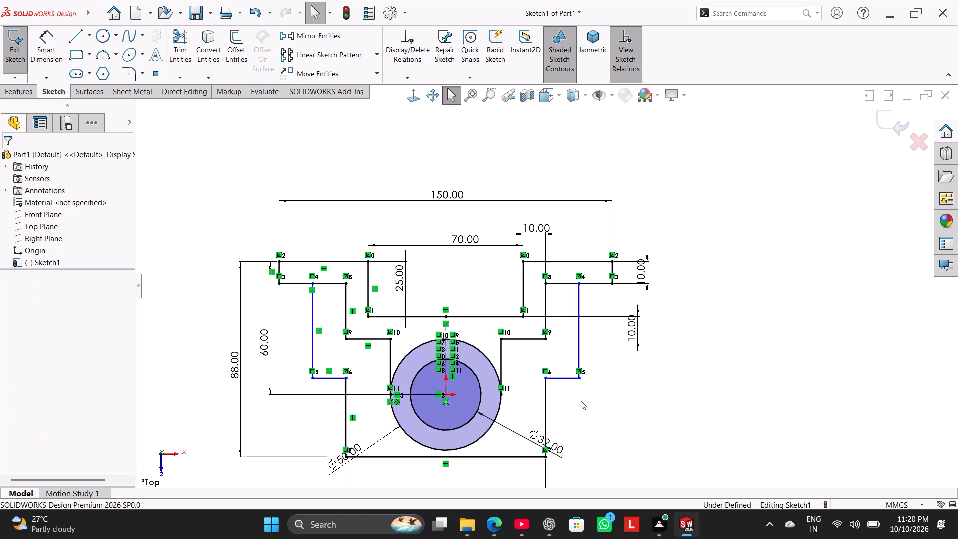
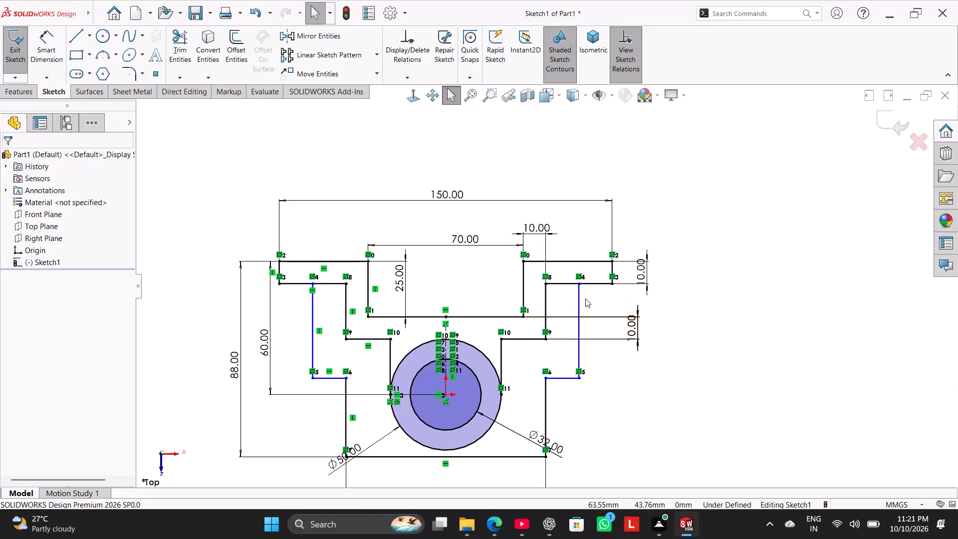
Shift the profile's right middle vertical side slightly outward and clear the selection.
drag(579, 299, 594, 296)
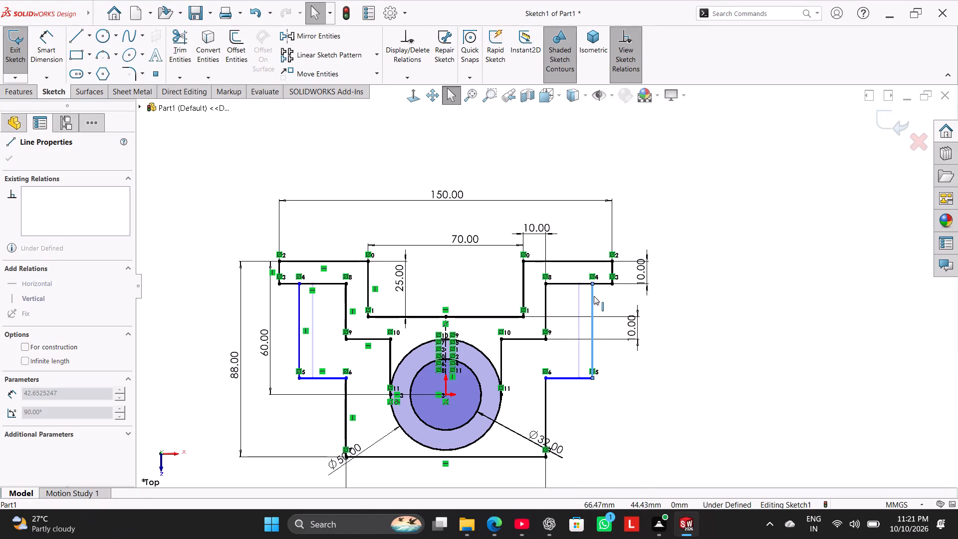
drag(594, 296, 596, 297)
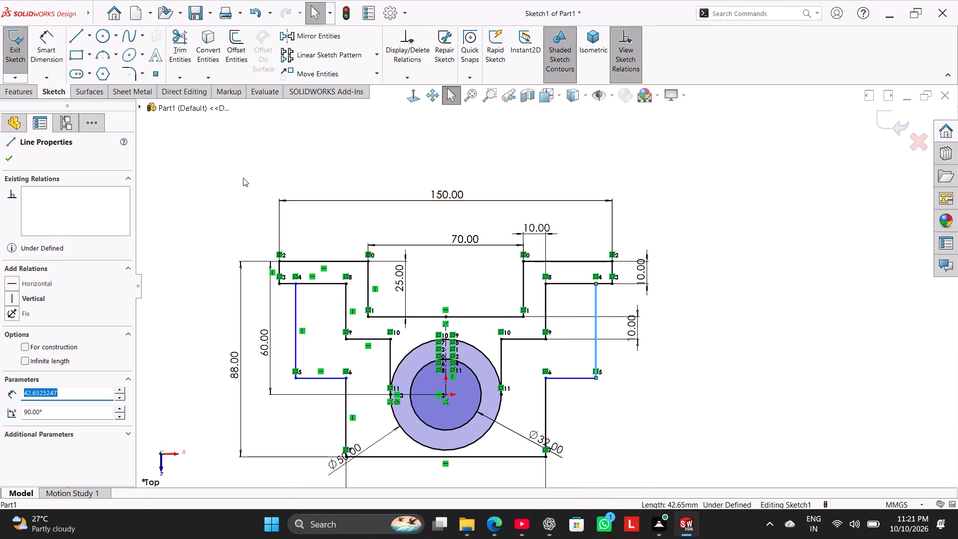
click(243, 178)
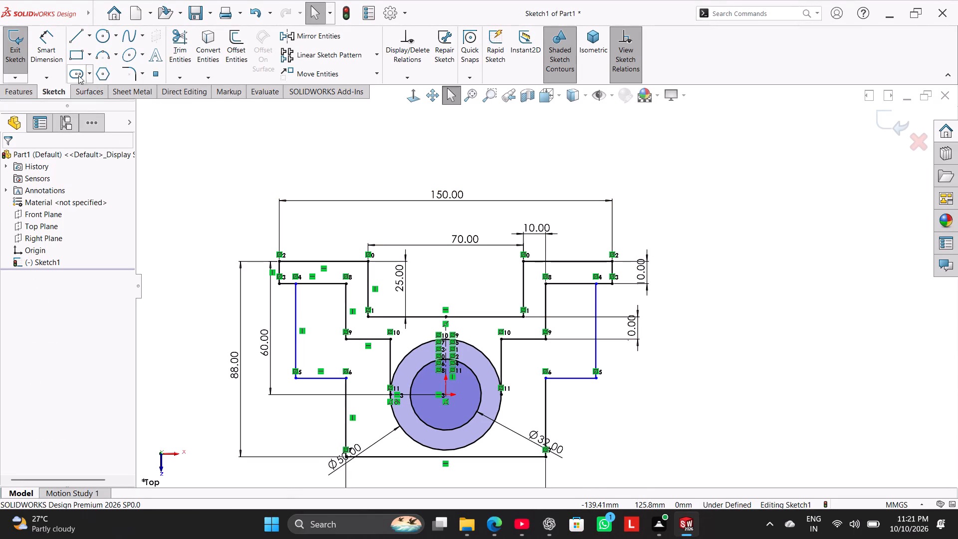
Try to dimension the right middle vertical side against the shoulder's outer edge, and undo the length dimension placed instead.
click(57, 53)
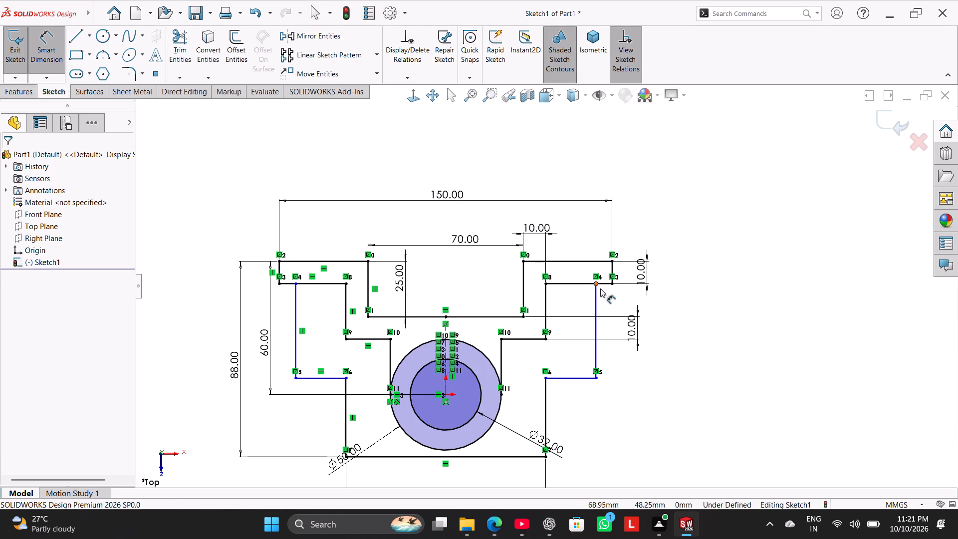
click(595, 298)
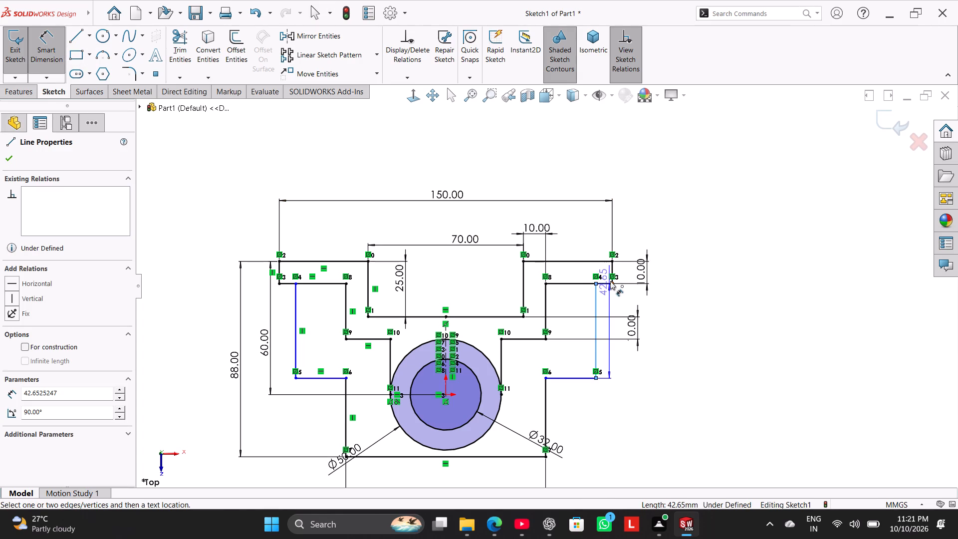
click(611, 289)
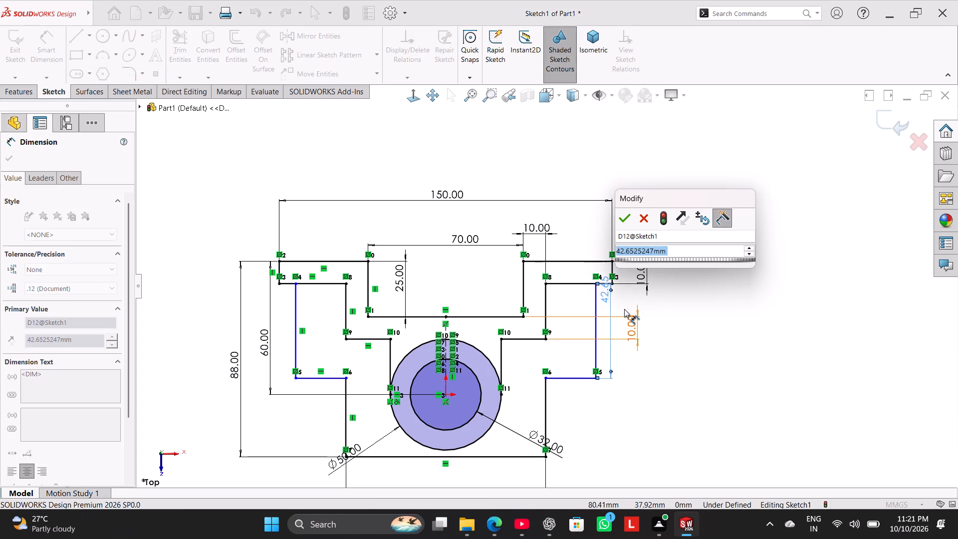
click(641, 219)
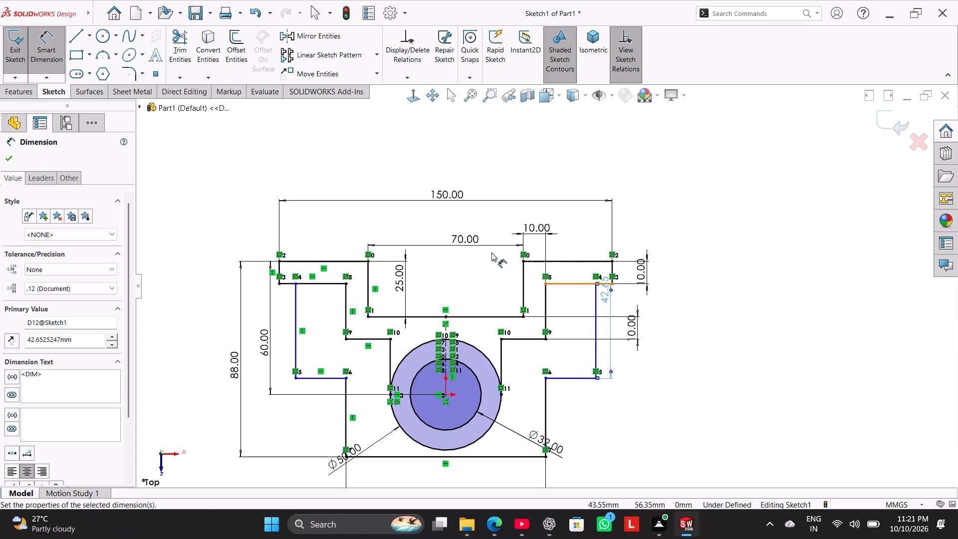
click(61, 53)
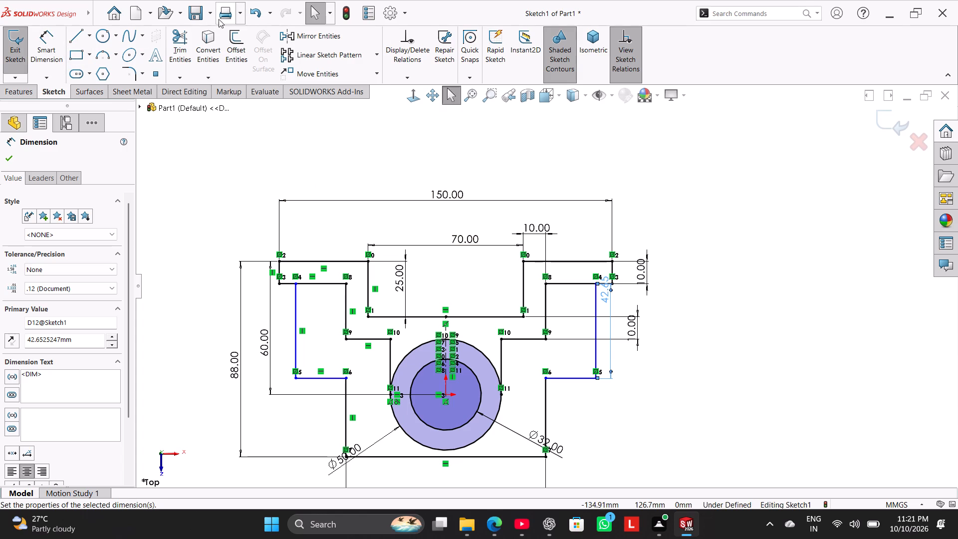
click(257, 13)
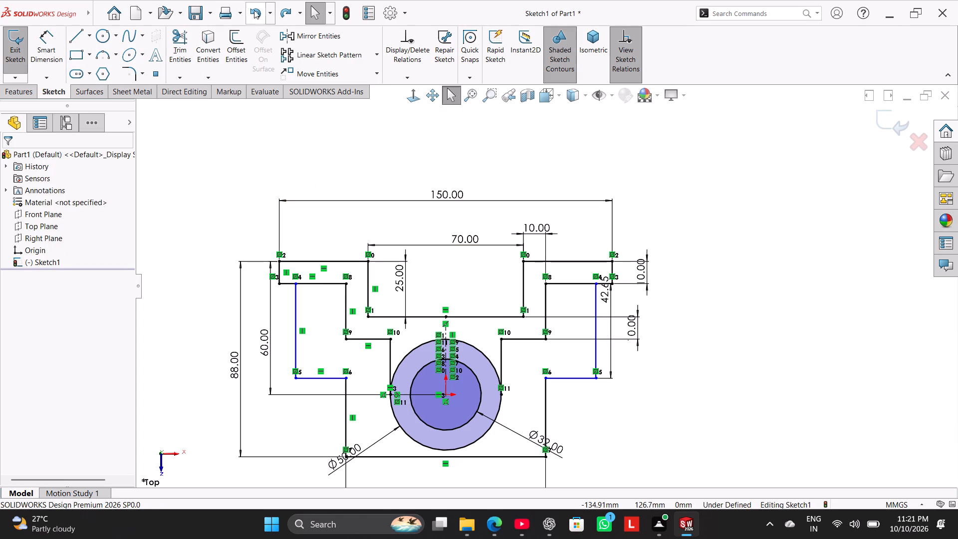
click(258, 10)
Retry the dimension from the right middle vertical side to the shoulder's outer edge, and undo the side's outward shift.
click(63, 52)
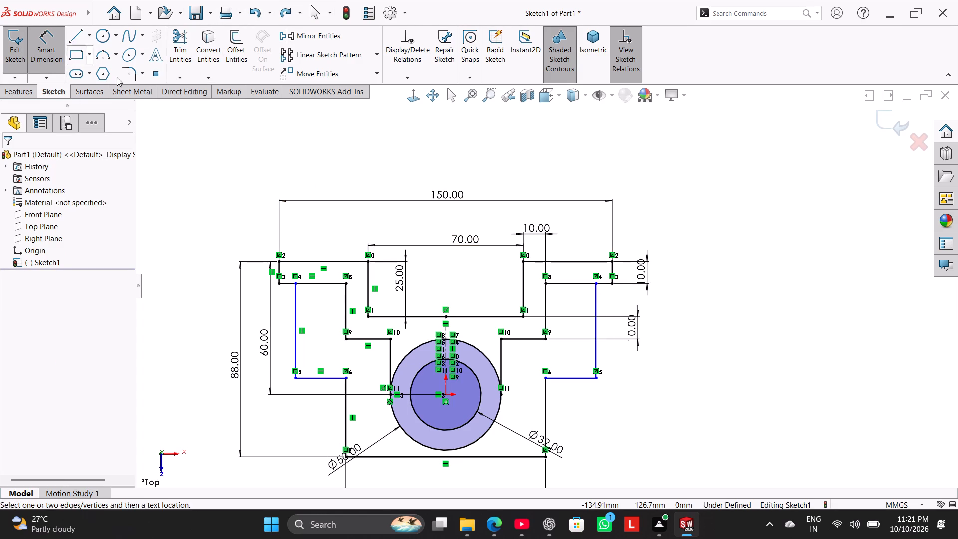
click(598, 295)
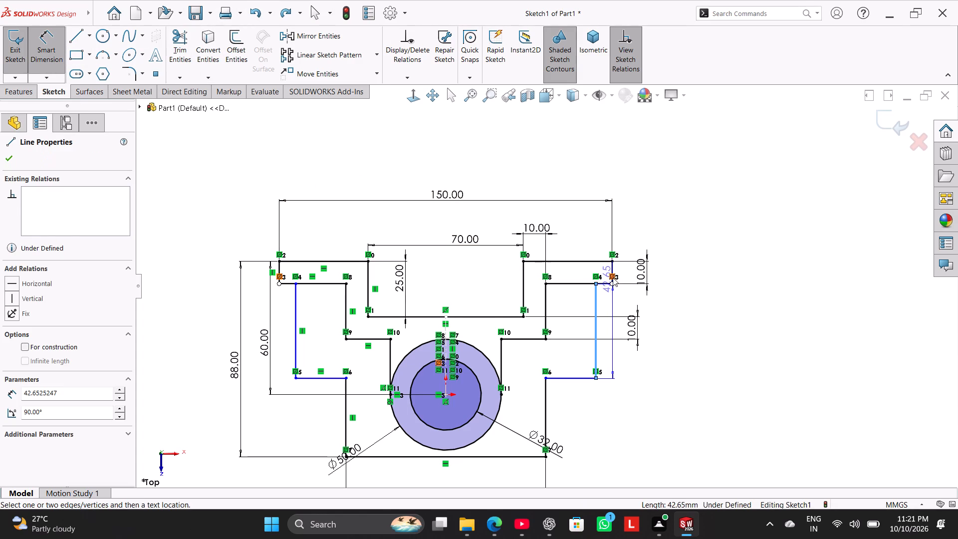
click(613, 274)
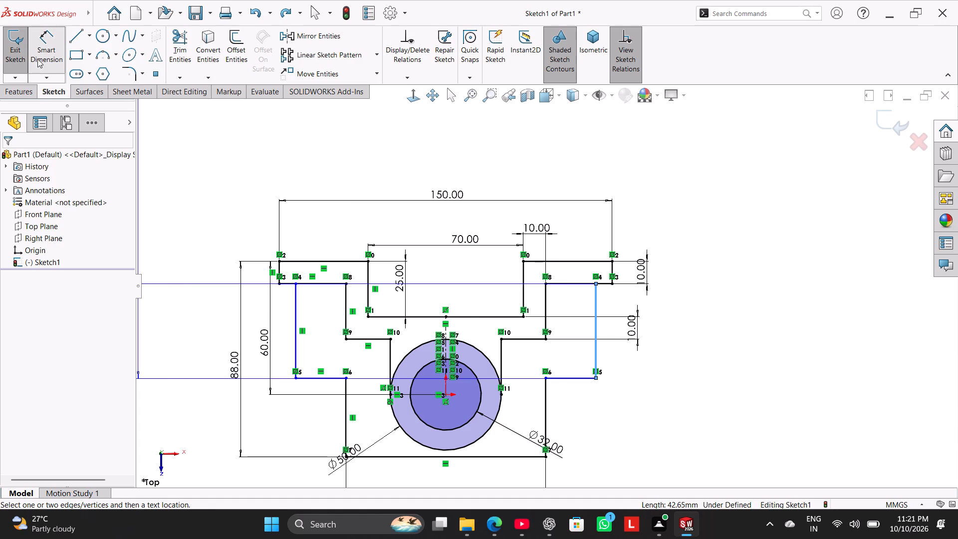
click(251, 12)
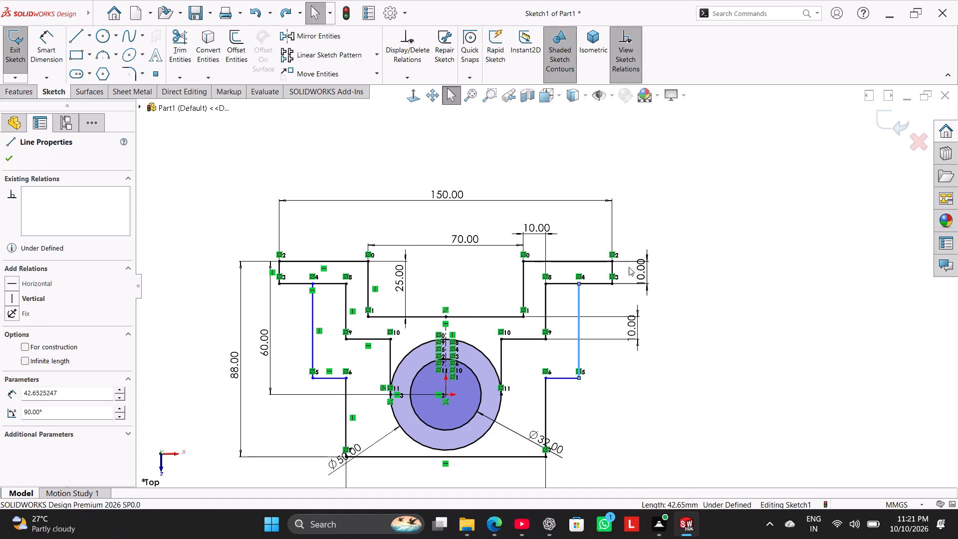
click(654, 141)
Add a 6 mm horizontal dimension between the right middle vertical side and the right shoulder's outer vertical edge.
click(41, 39)
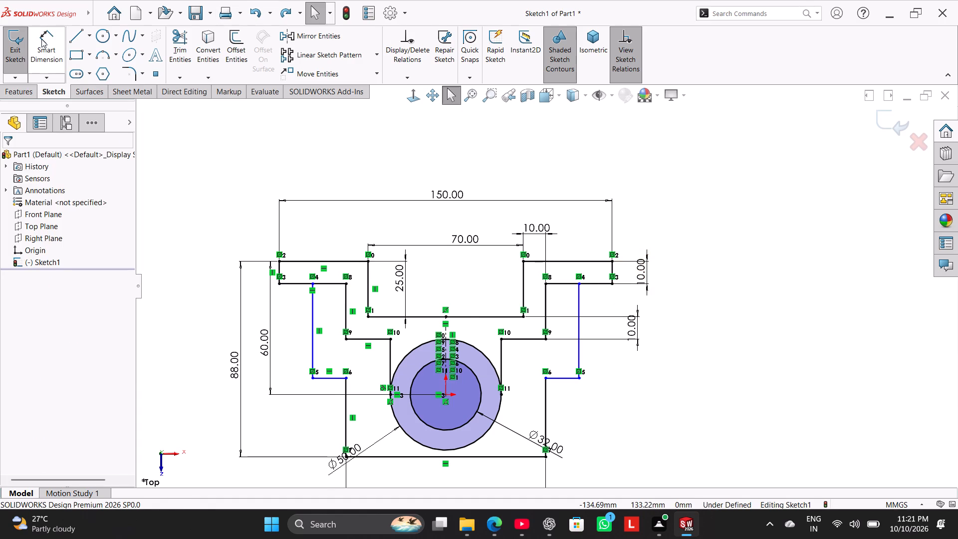
scroll(525, 248, down, 3)
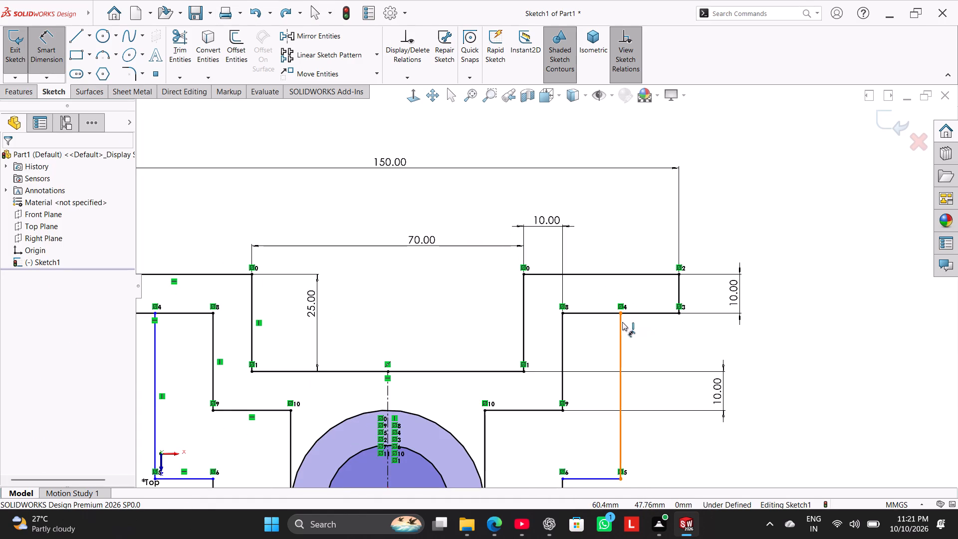
click(622, 322)
click(679, 289)
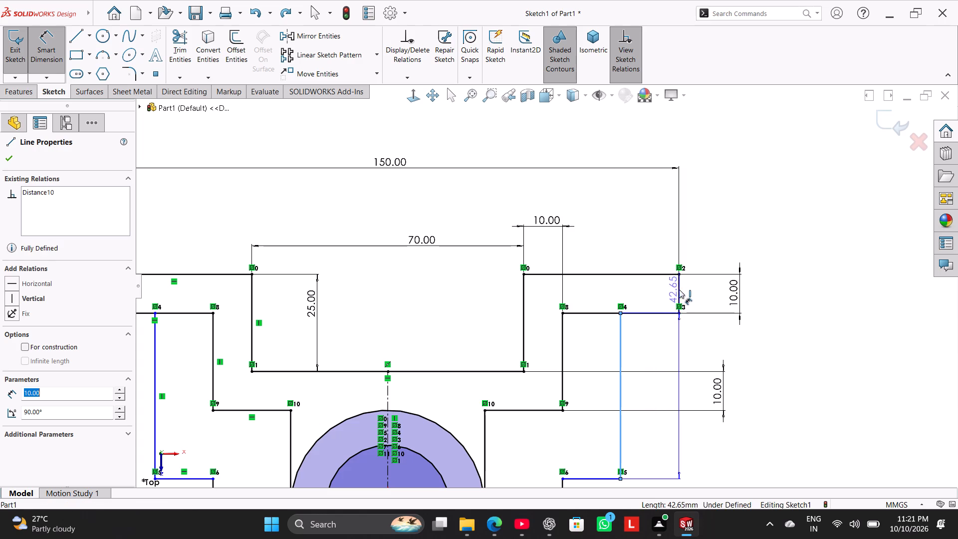
click(662, 335)
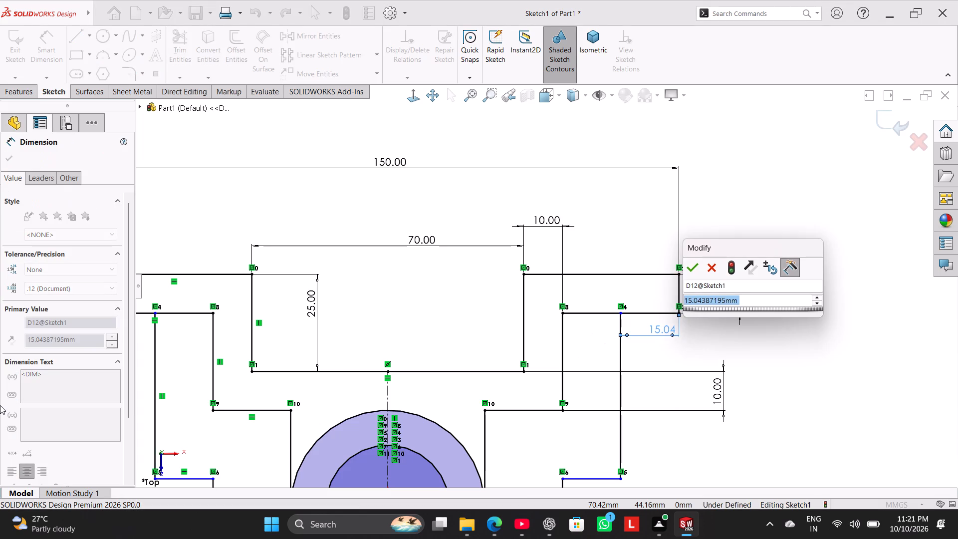
key(6)
key(Return)
scroll(744, 422, up, 3)
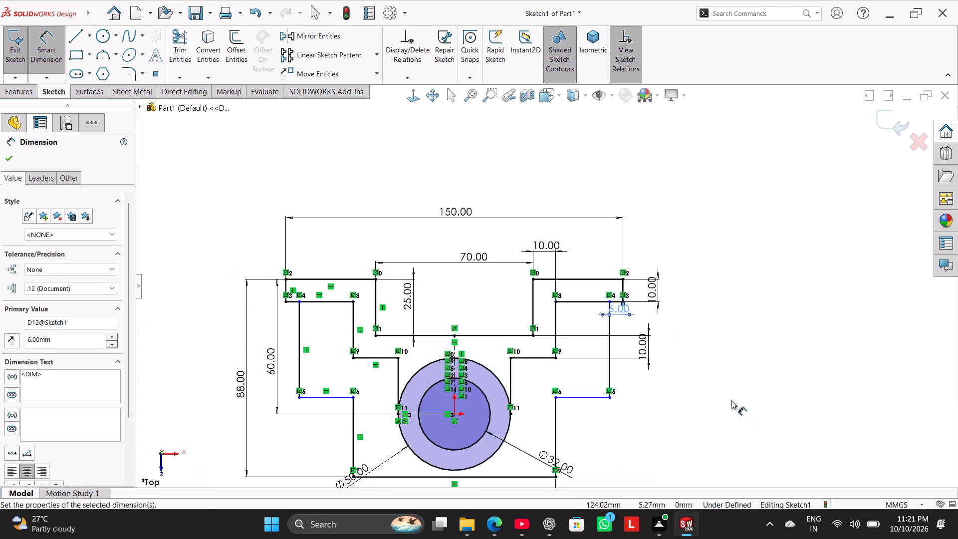
scroll(725, 378, up, 1)
right_click(689, 272)
click(714, 301)
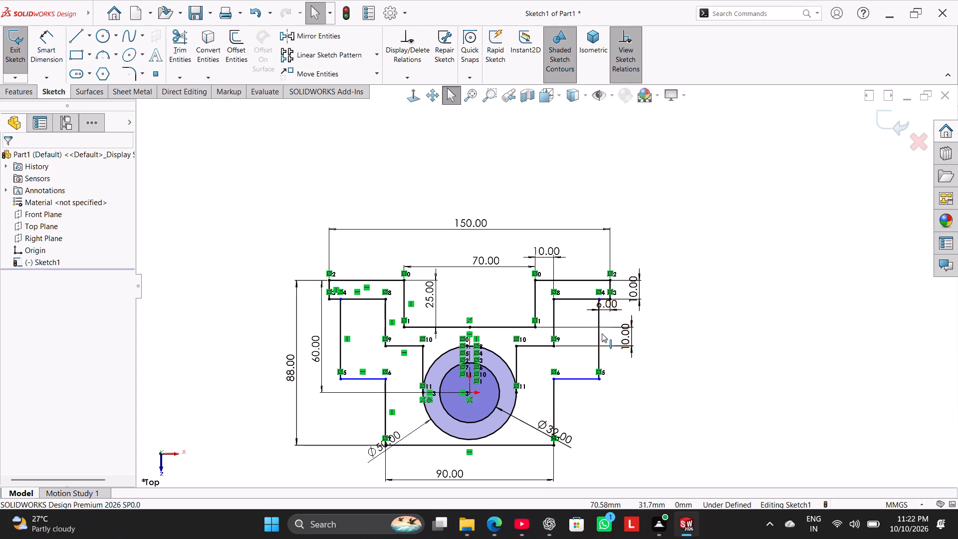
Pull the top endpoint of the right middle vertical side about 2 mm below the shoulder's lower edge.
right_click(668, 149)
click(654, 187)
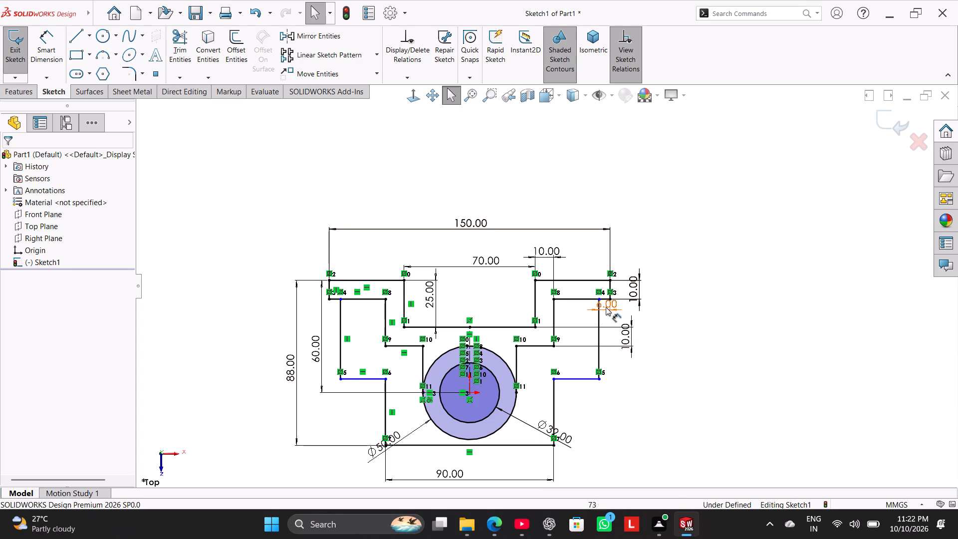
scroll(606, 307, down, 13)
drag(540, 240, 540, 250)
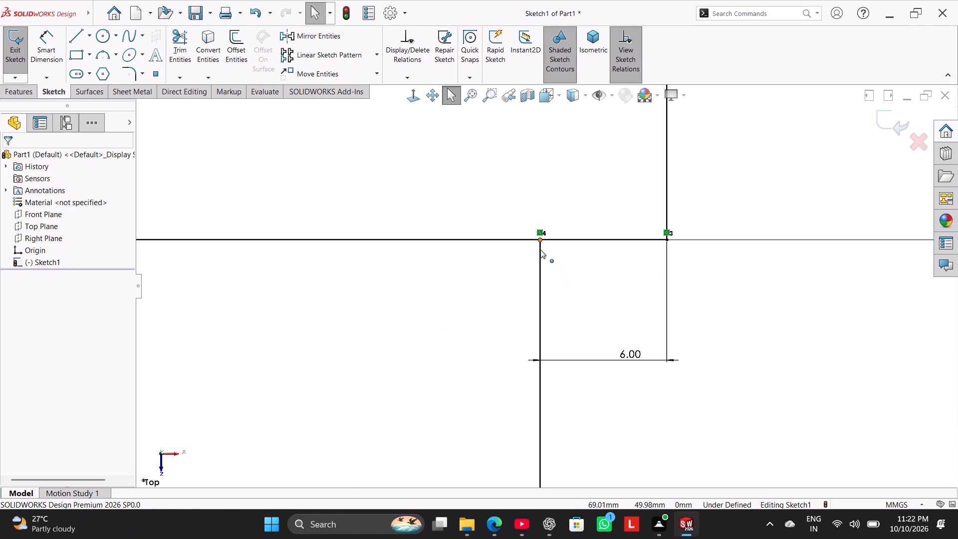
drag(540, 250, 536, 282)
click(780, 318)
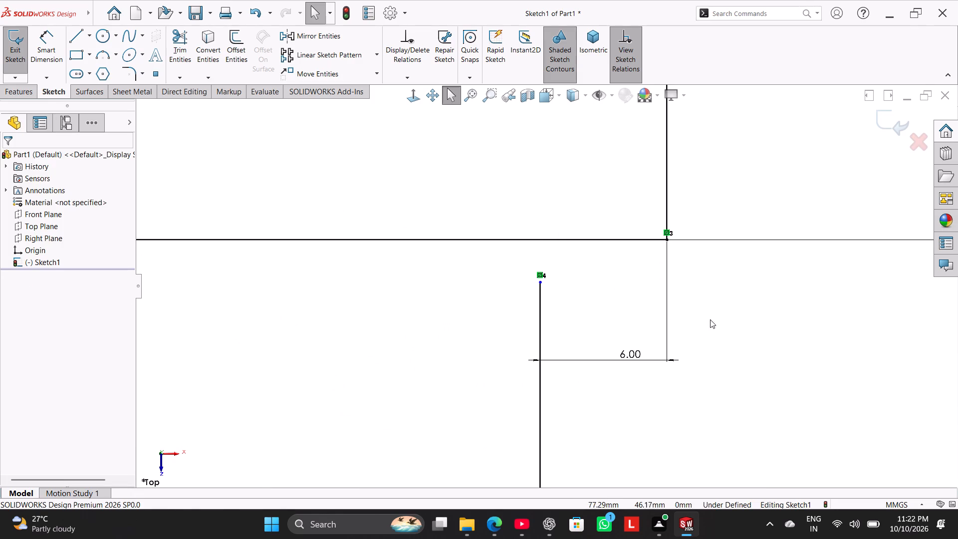
Make the top endpoint of the right middle vertical side coincident with the right shoulder's lower edge.
scroll(631, 305, up, 5)
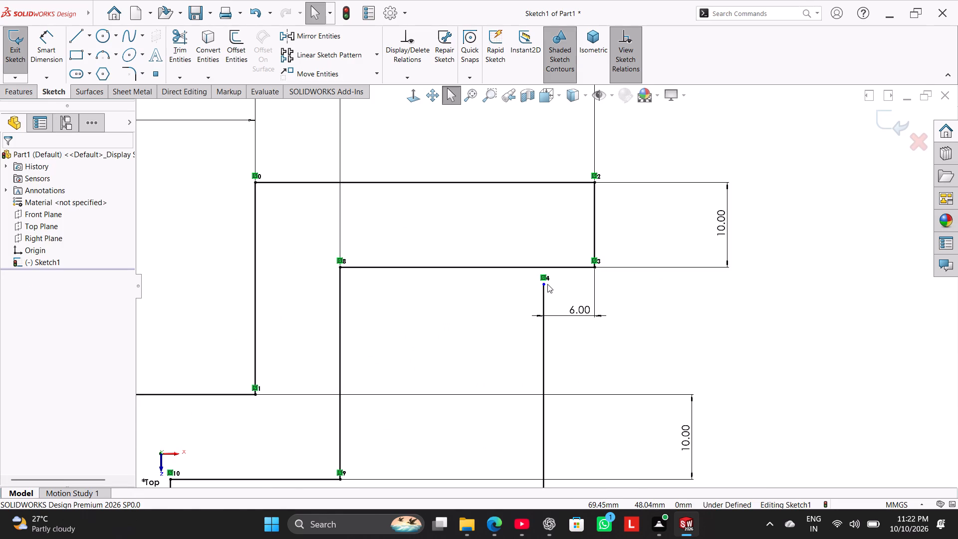
ctrl+click(544, 284)
ctrl+click(546, 267)
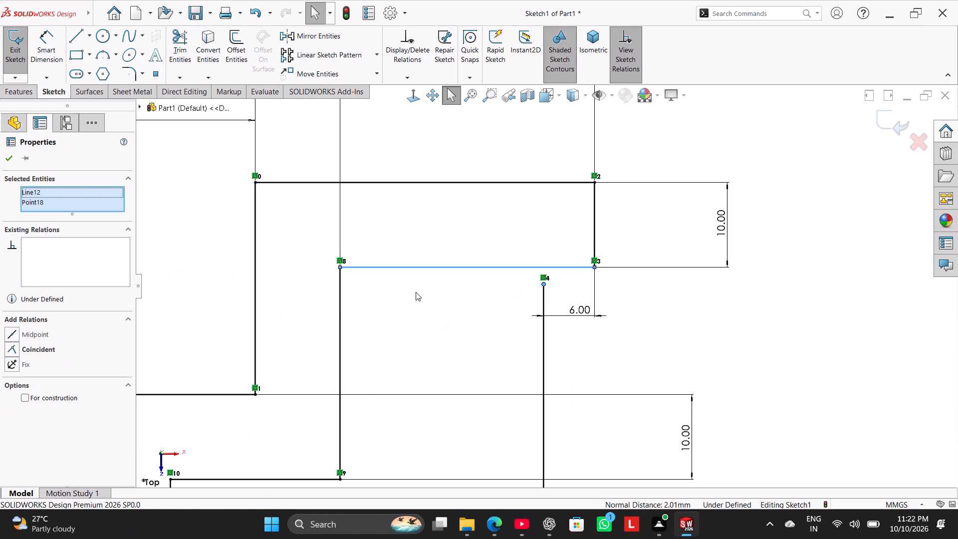
click(37, 352)
click(734, 326)
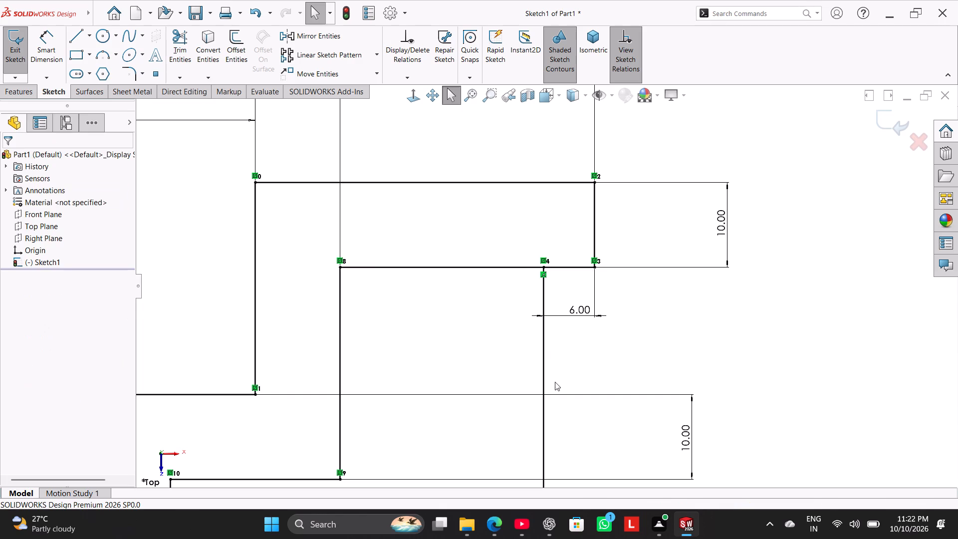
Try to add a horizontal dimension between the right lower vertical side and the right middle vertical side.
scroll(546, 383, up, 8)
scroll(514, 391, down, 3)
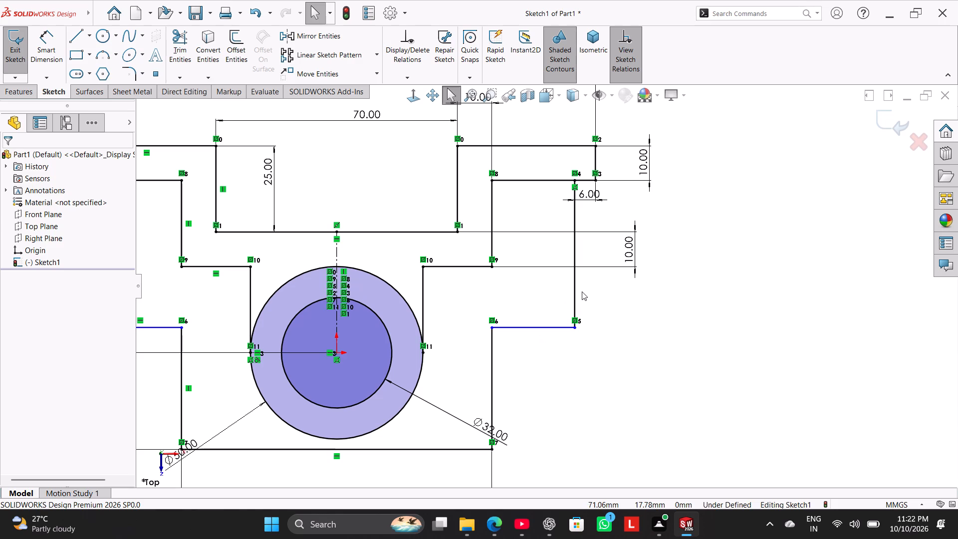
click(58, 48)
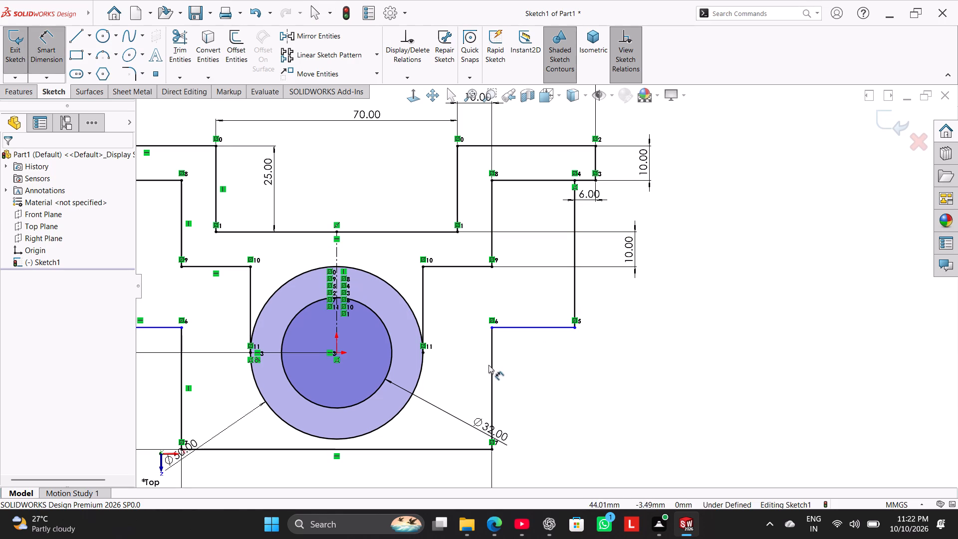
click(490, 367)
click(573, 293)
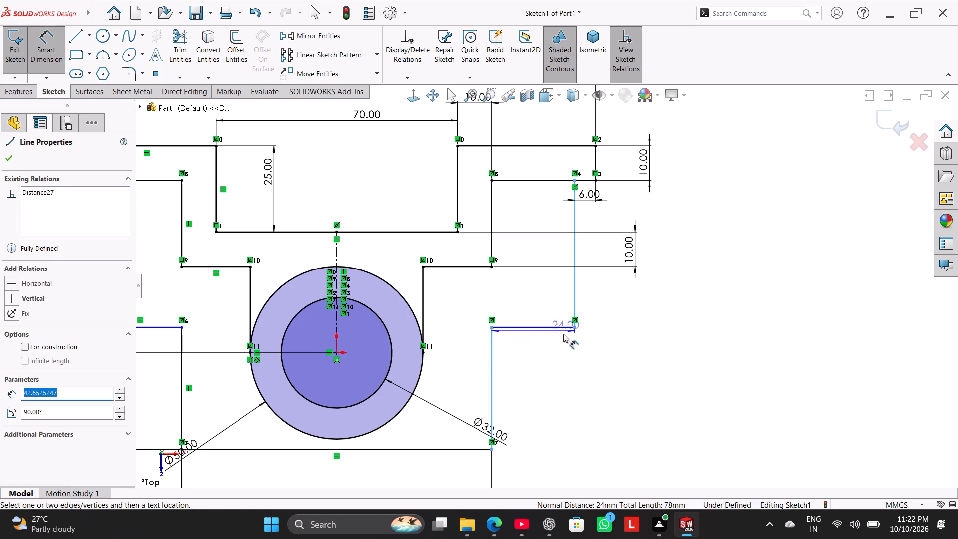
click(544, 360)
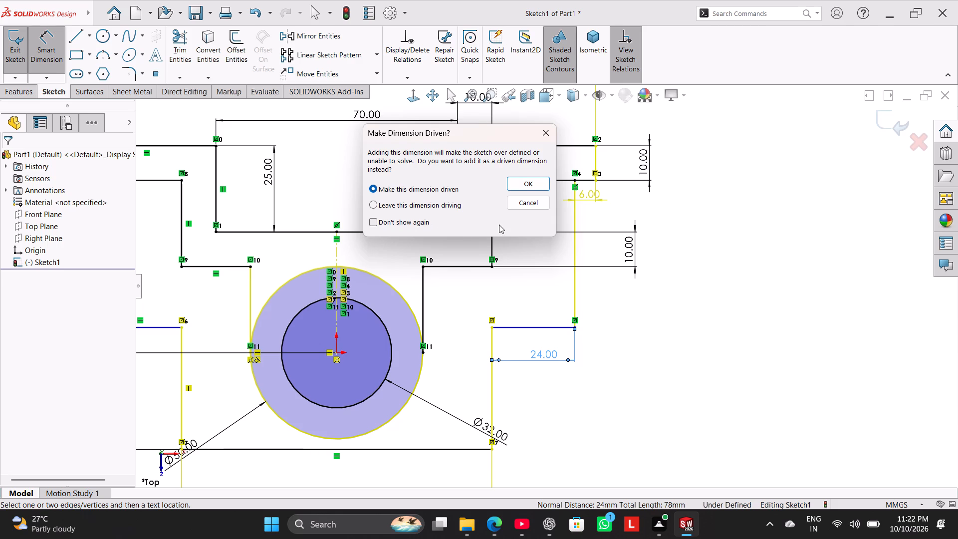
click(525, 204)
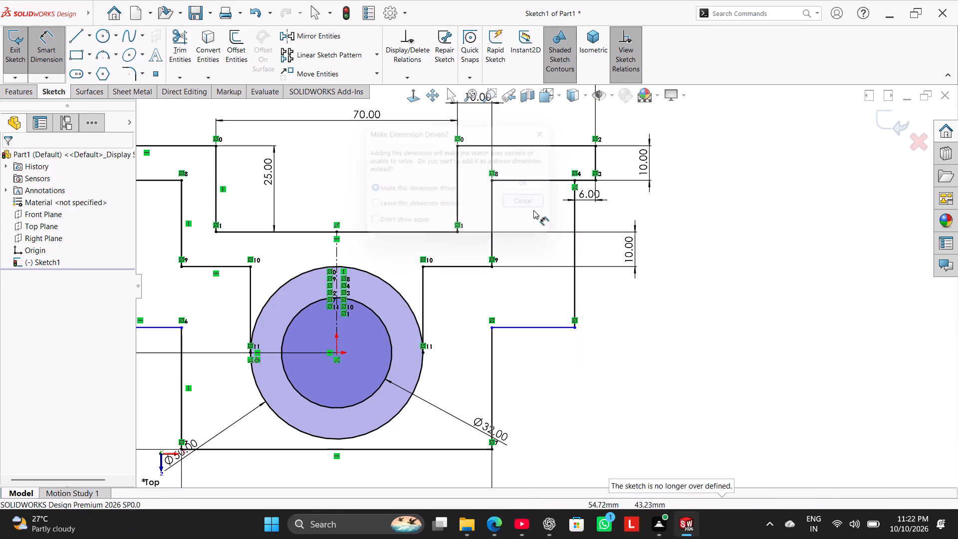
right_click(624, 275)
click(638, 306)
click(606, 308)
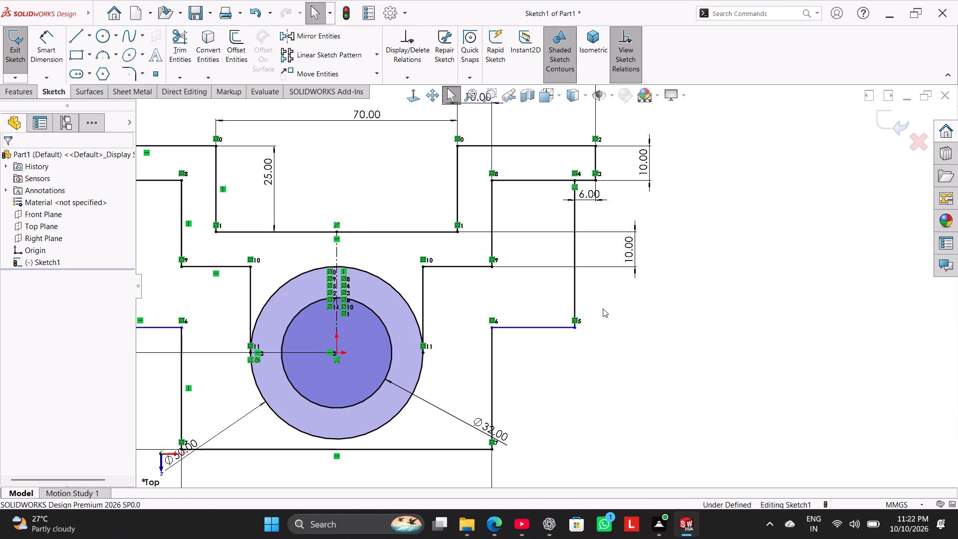
Inspect the right step's short horizontal edge and test-move the right lower vertical side.
scroll(399, 284, up, 2)
click(527, 314)
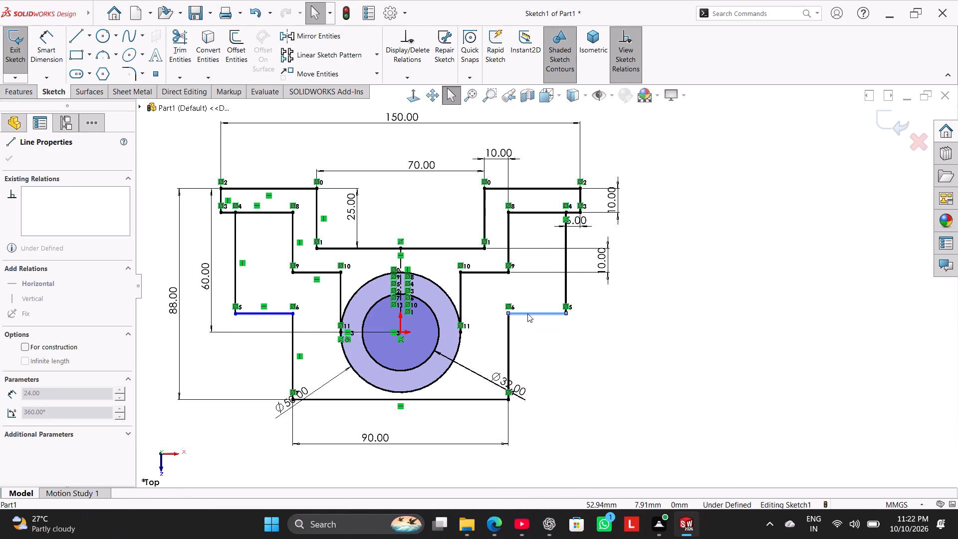
click(539, 337)
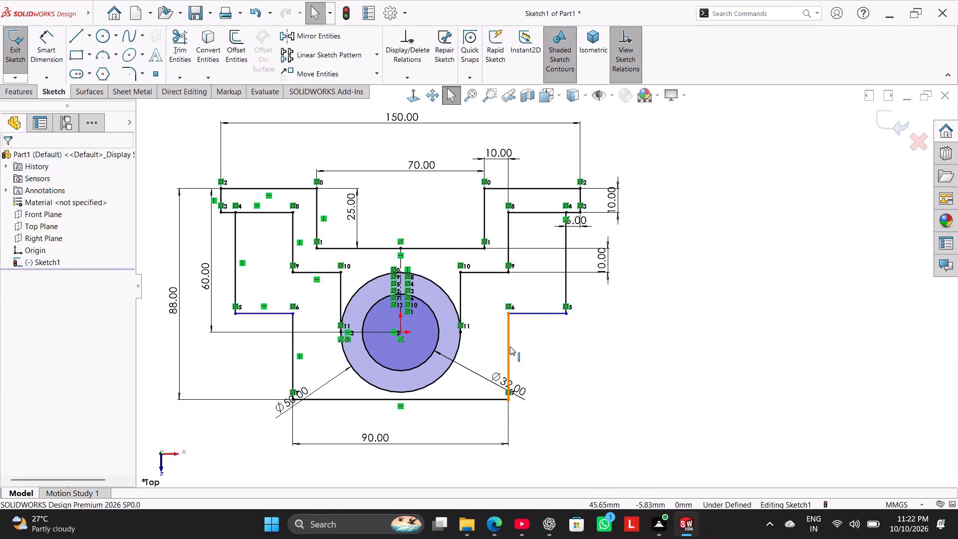
drag(510, 346, 540, 346)
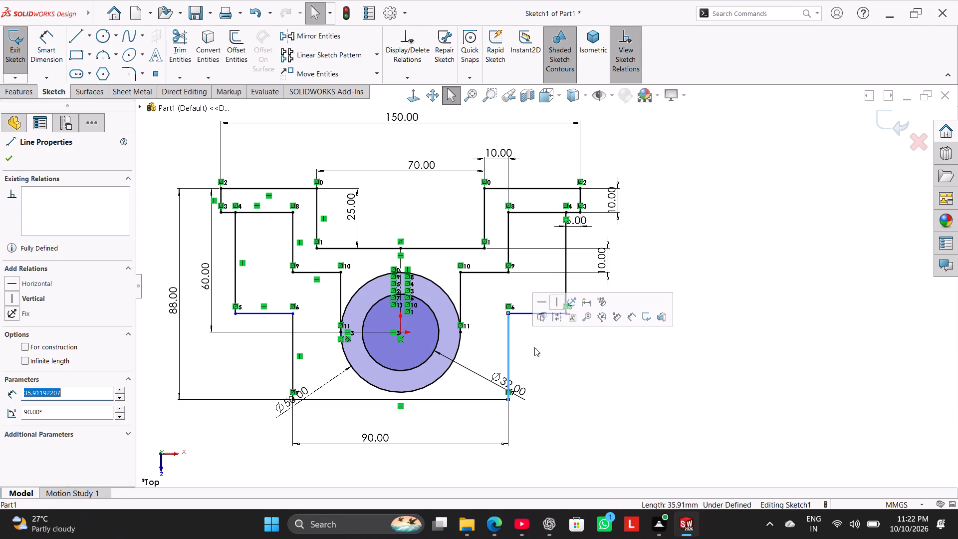
click(534, 348)
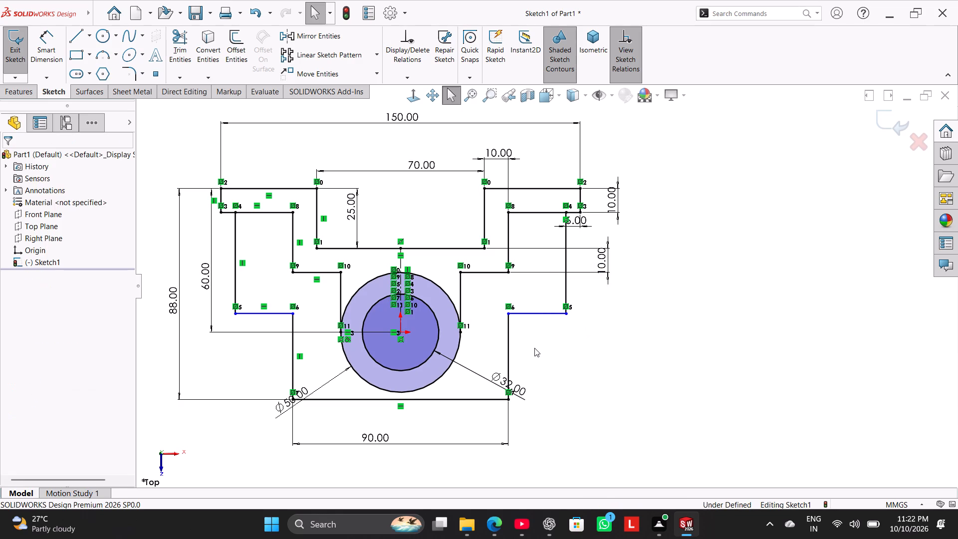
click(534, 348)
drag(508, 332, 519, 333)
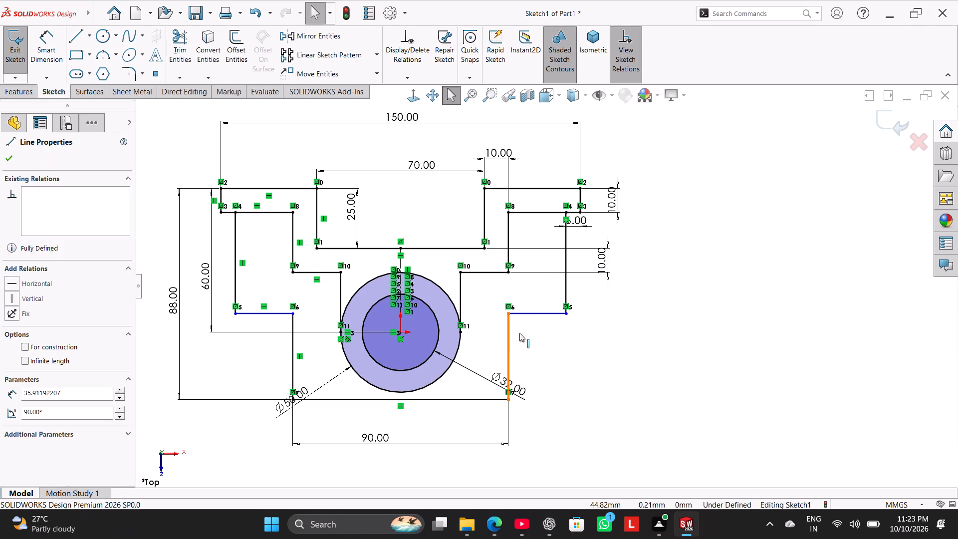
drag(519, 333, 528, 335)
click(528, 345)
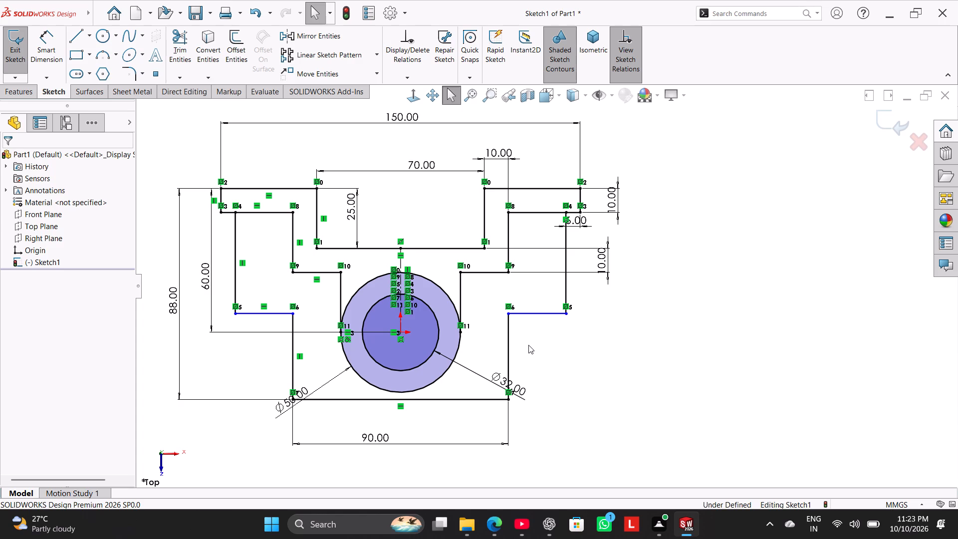
Make the right step's short horizontal edge coincident with the origin at the circles' centre.
click(531, 314)
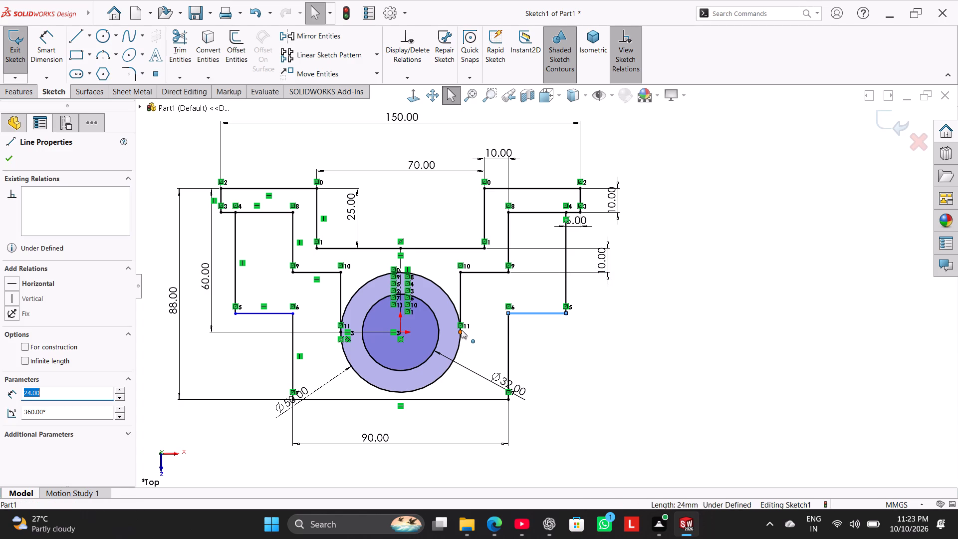
ctrl+click(400, 331)
click(36, 350)
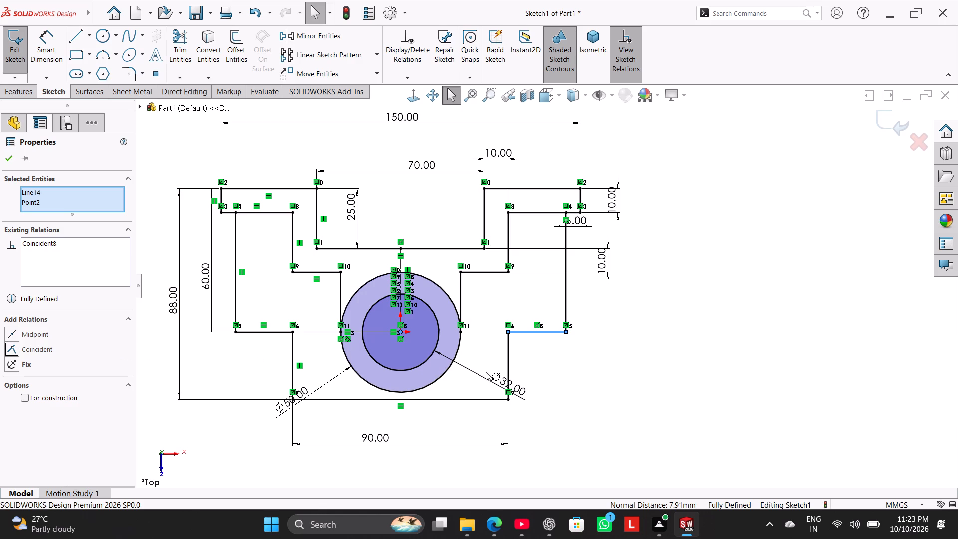
click(515, 377)
click(562, 381)
Hide the sketch relation symbols.
scroll(553, 387, up, 3)
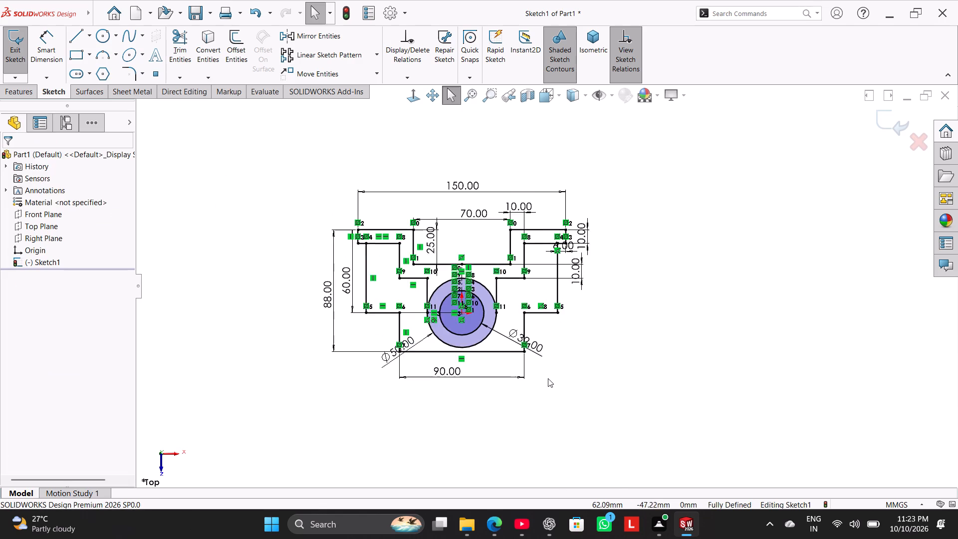
scroll(548, 378, up, 1)
click(622, 56)
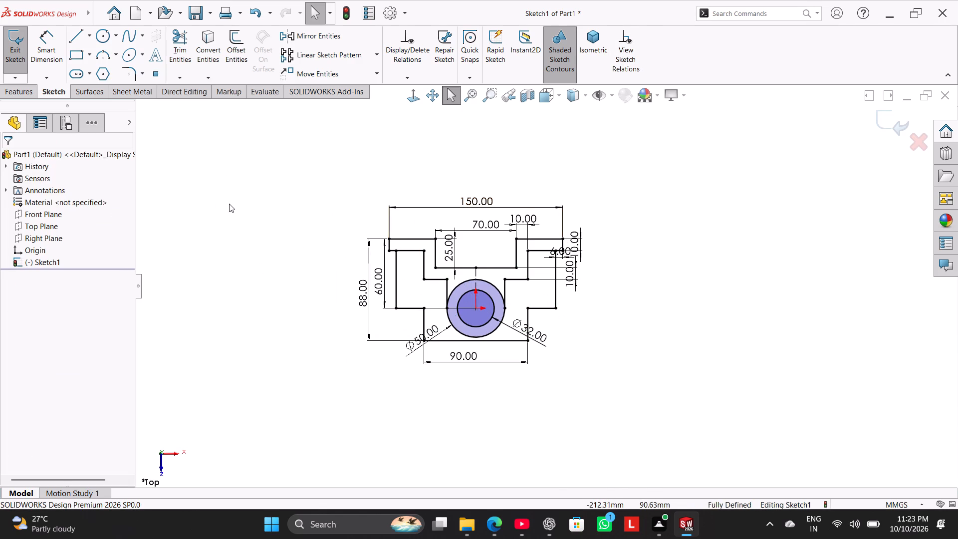
Extrude the region between the 50 mm and 32 mm circles plus the inner circle contour as a blind boss, 38 mm deep.
click(17, 92)
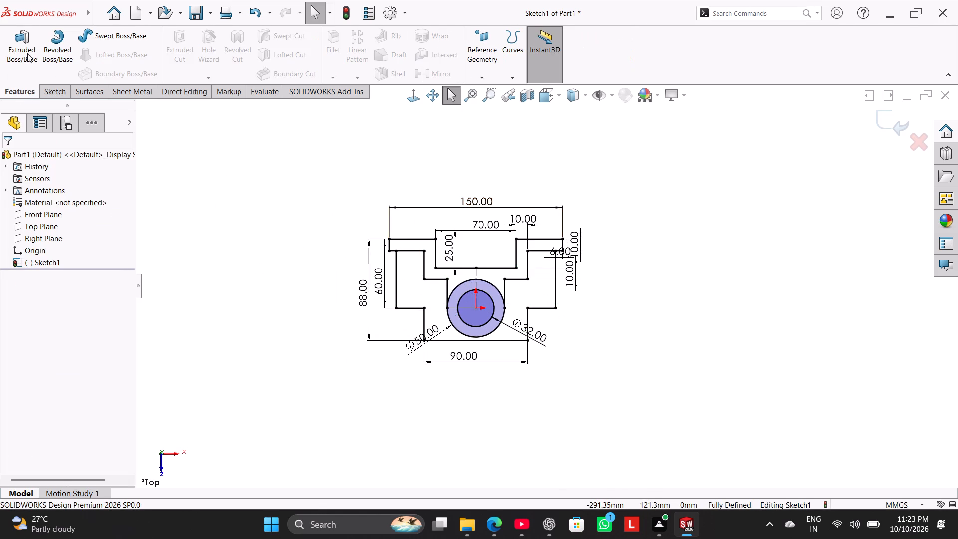
click(27, 53)
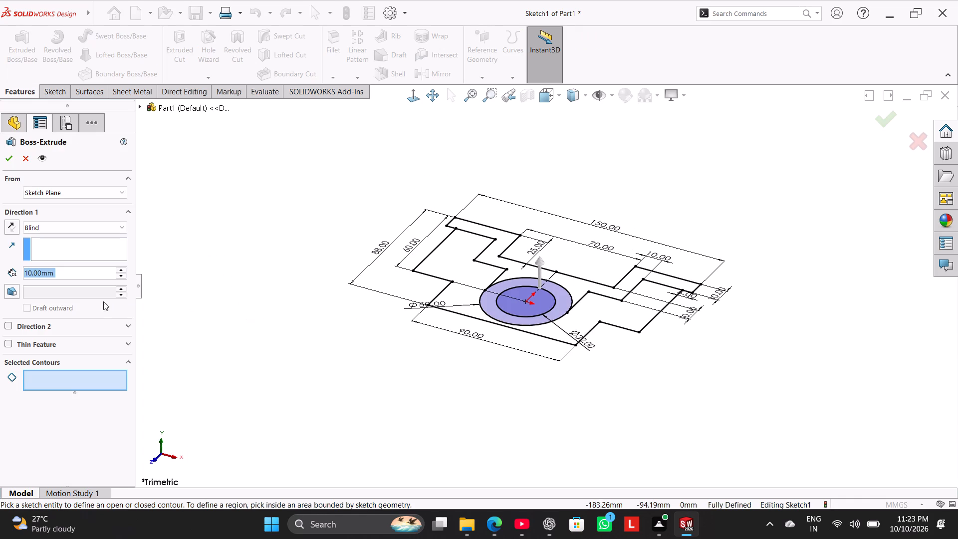
click(504, 319)
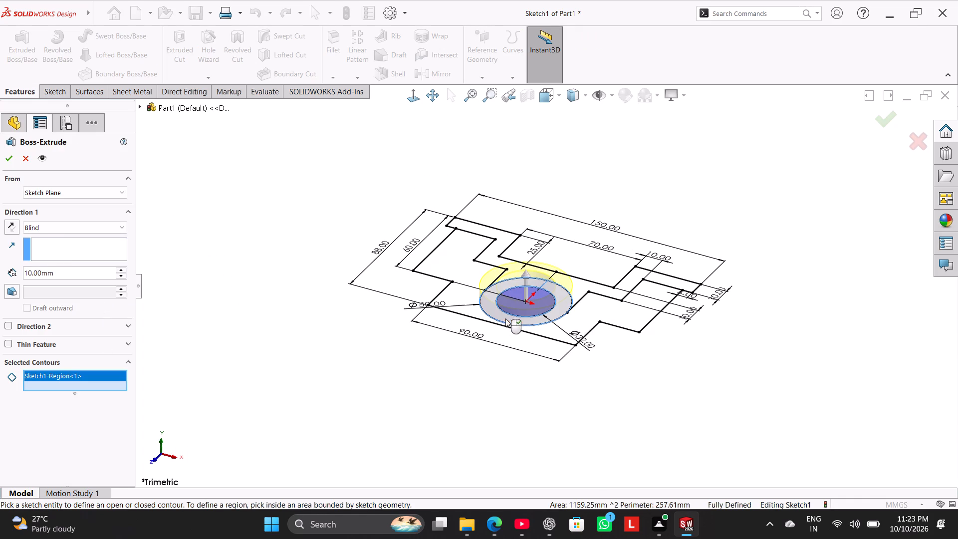
click(513, 314)
middle_drag(385, 375, 341, 330)
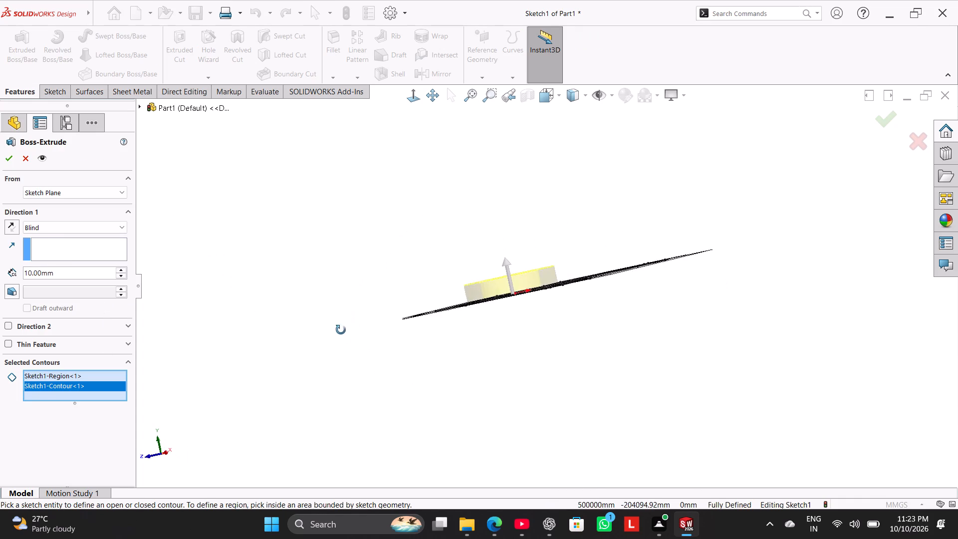
middle_drag(341, 330, 347, 360)
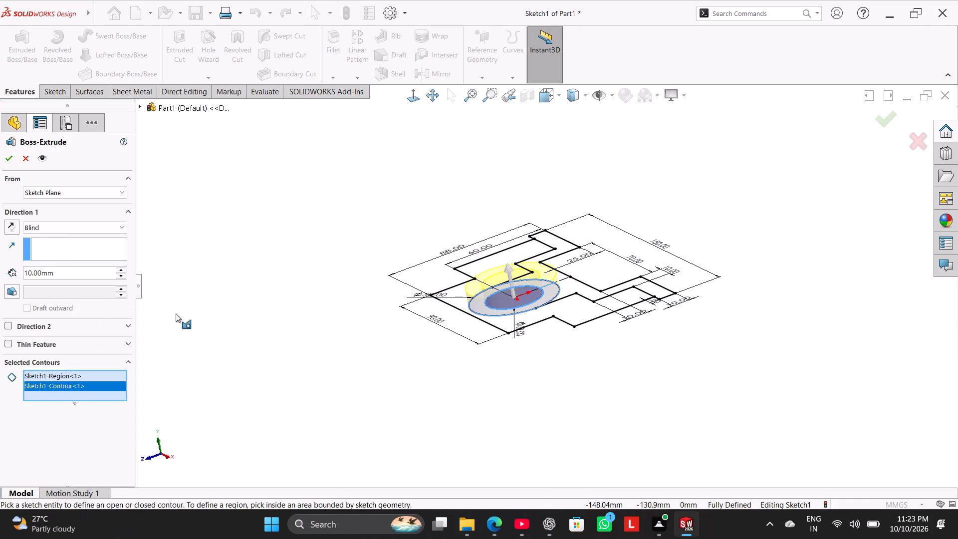
double_click(81, 275)
key(3)
key(8)
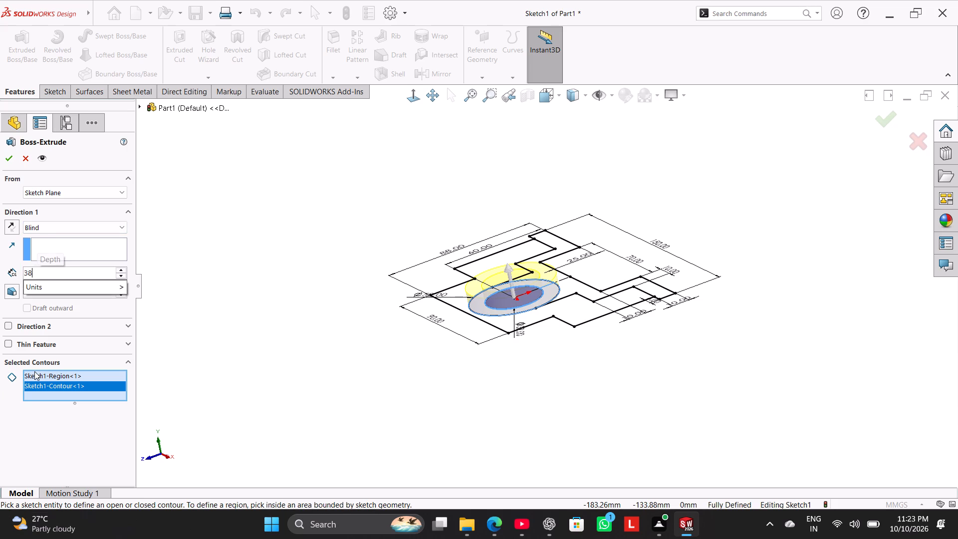
key(Return)
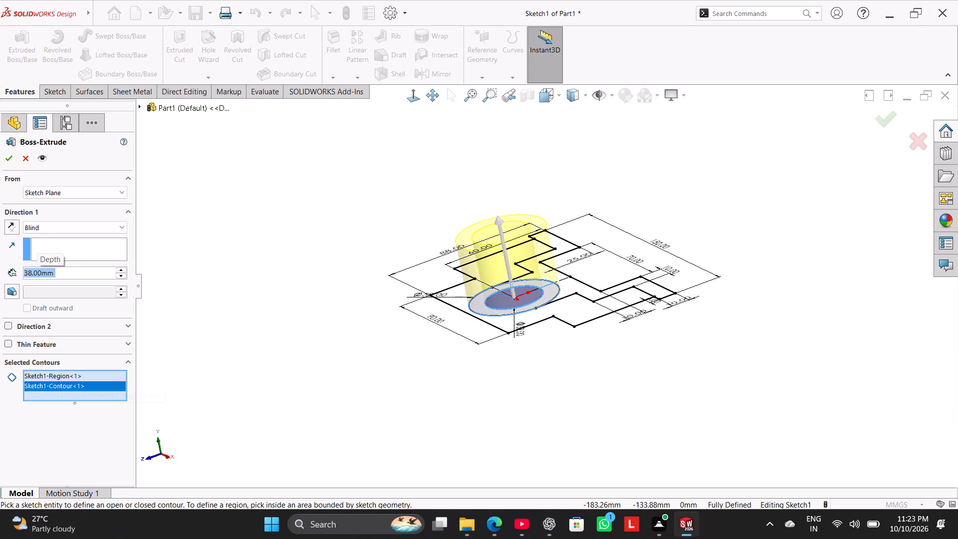
click(14, 158)
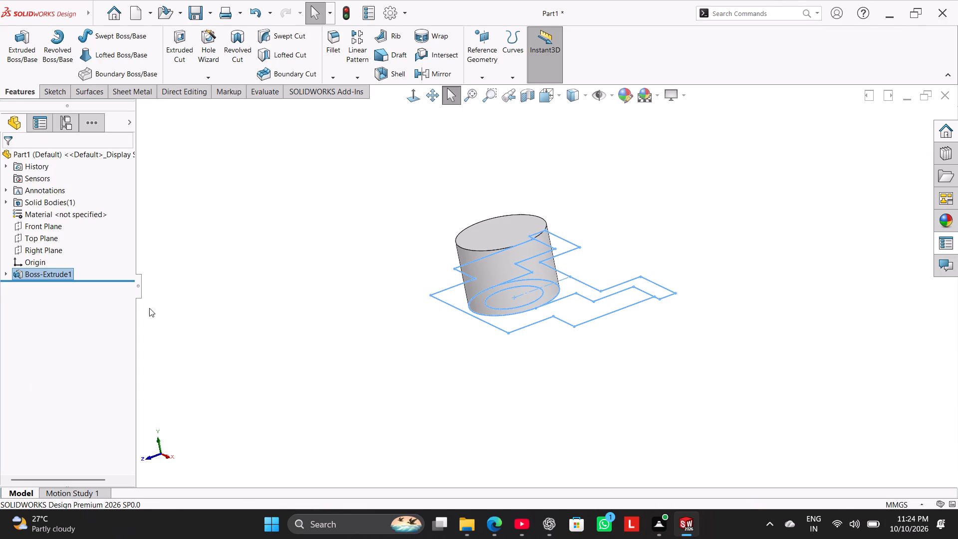
Edit the cylinder's extrusion, clearing its selected contours and picking the 50 mm and 32 mm circle contours instead.
right_click(50, 274)
click(66, 250)
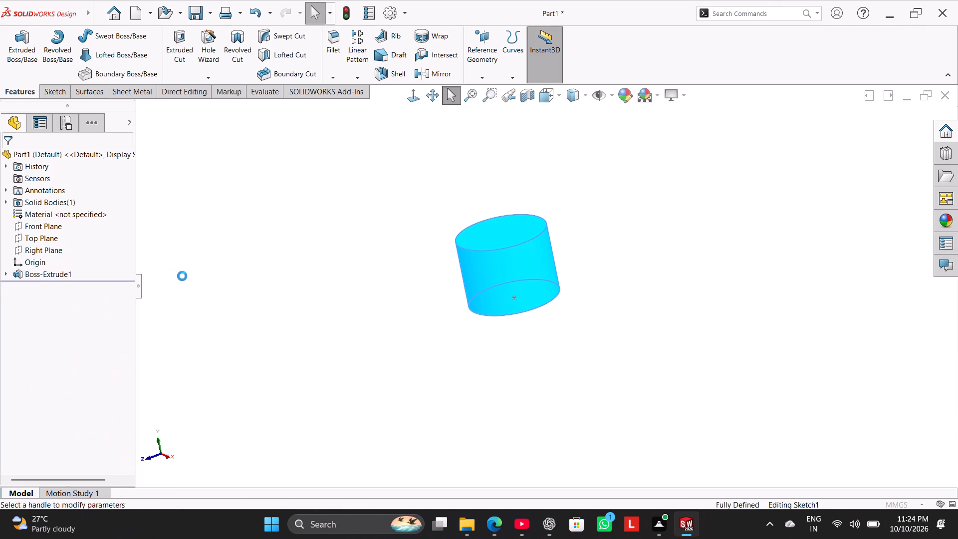
middle_drag(388, 280, 425, 370)
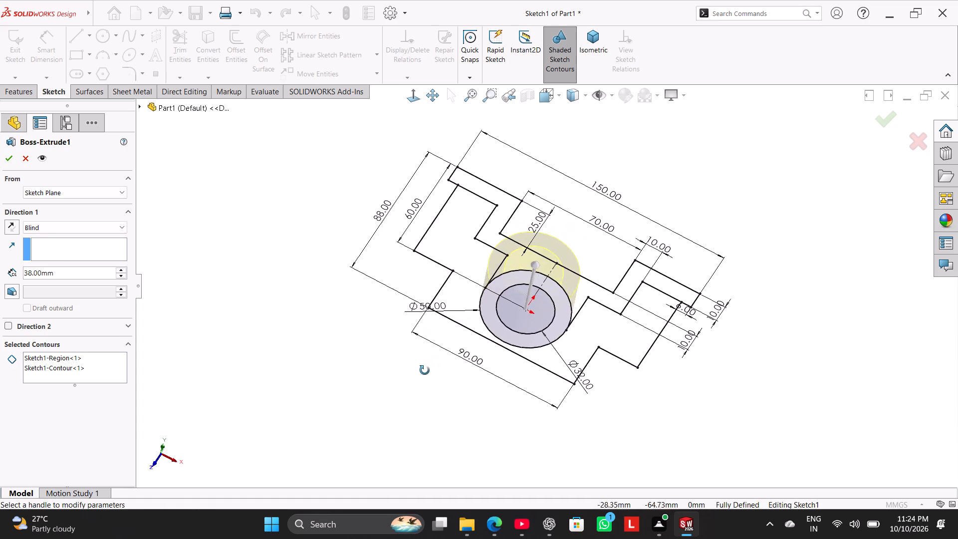
middle_drag(425, 370, 421, 372)
right_click(54, 365)
click(84, 377)
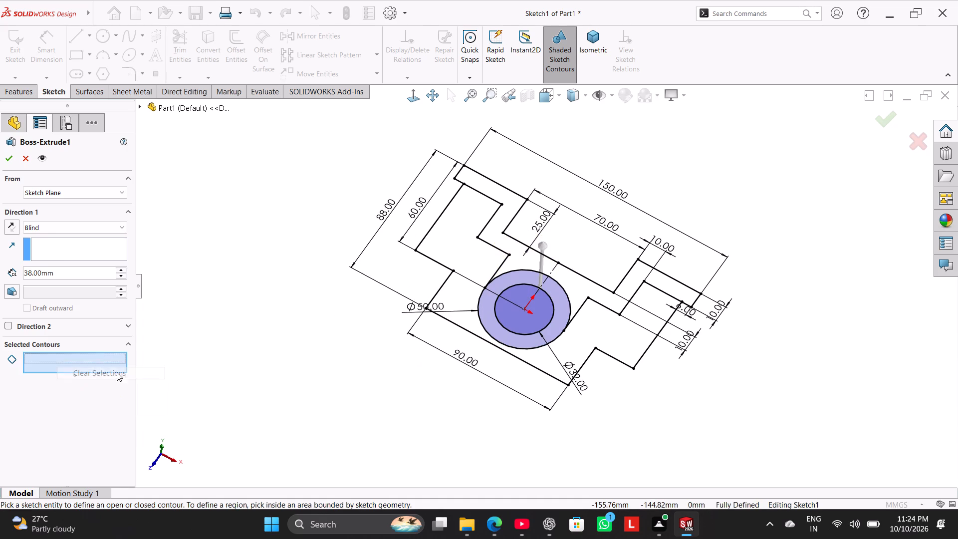
click(485, 330)
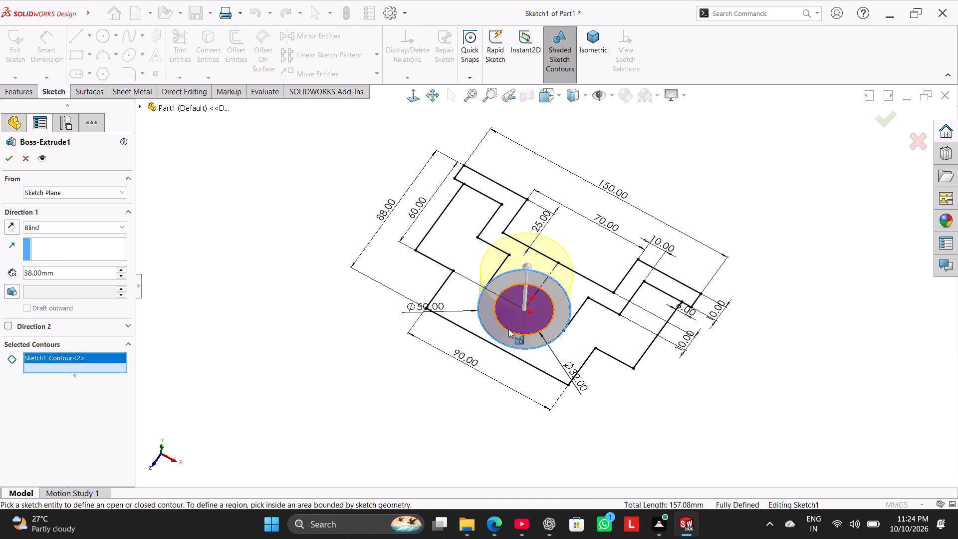
click(508, 329)
middle_drag(287, 332, 282, 417)
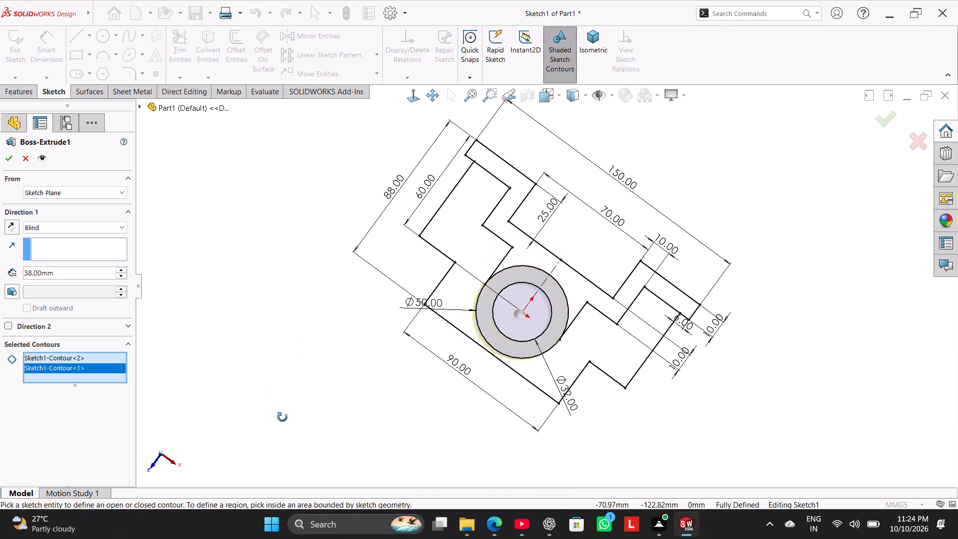
middle_drag(282, 417, 260, 361)
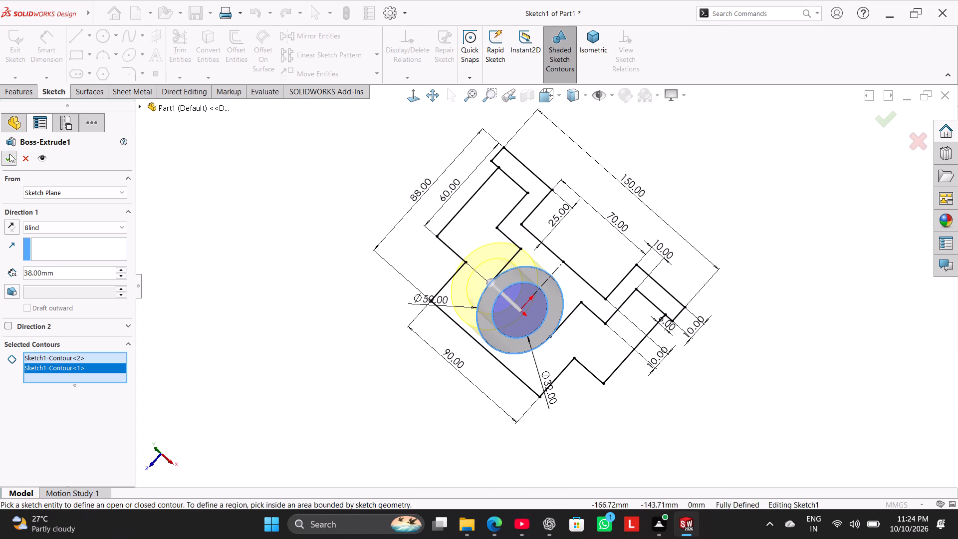
click(9, 154)
click(239, 286)
View the extruded ring in the isometric orientation.
right_drag(275, 306, 420, 230)
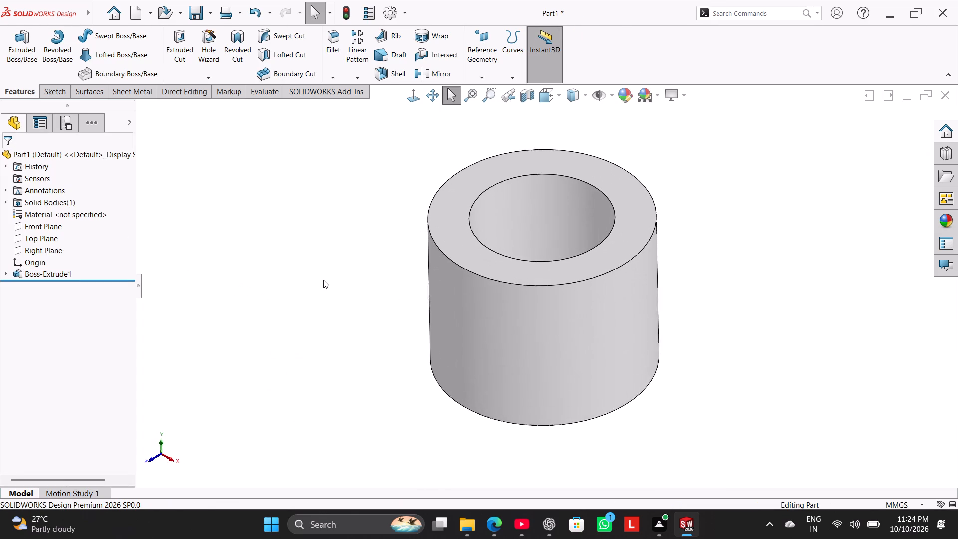
right_drag(302, 288, 449, 196)
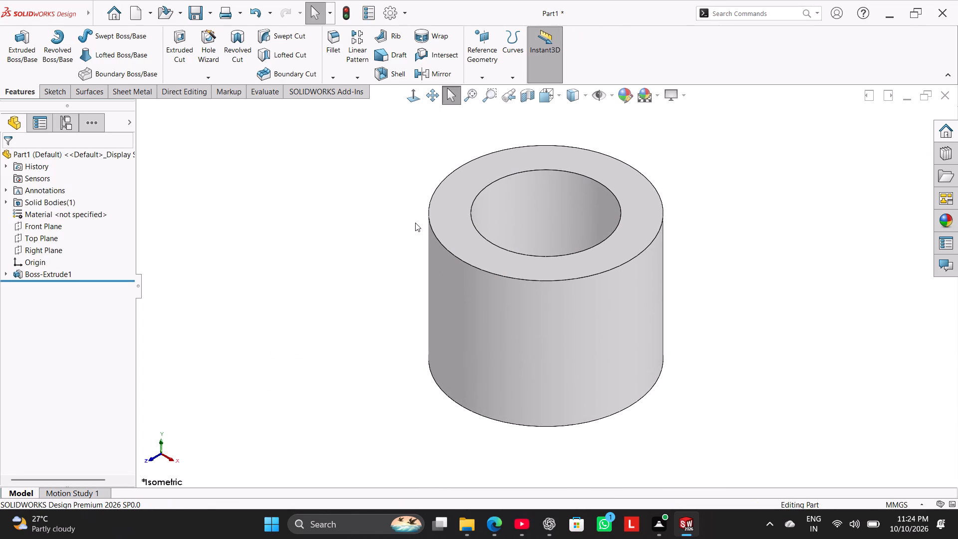
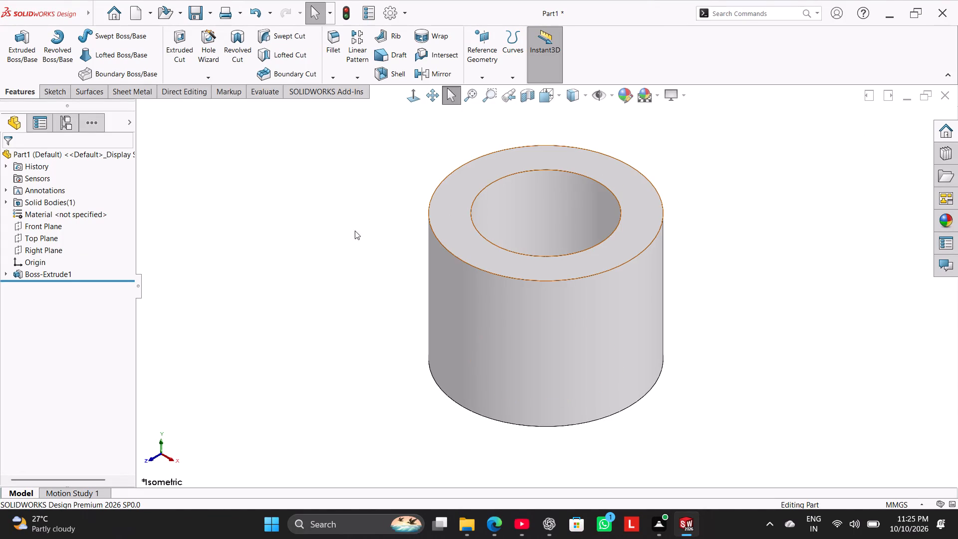
Extrude the large stepped plate region of the ring's sketch as a blind boss, 10 mm deep, in the reversed direction below the ring.
click(23, 52)
click(141, 104)
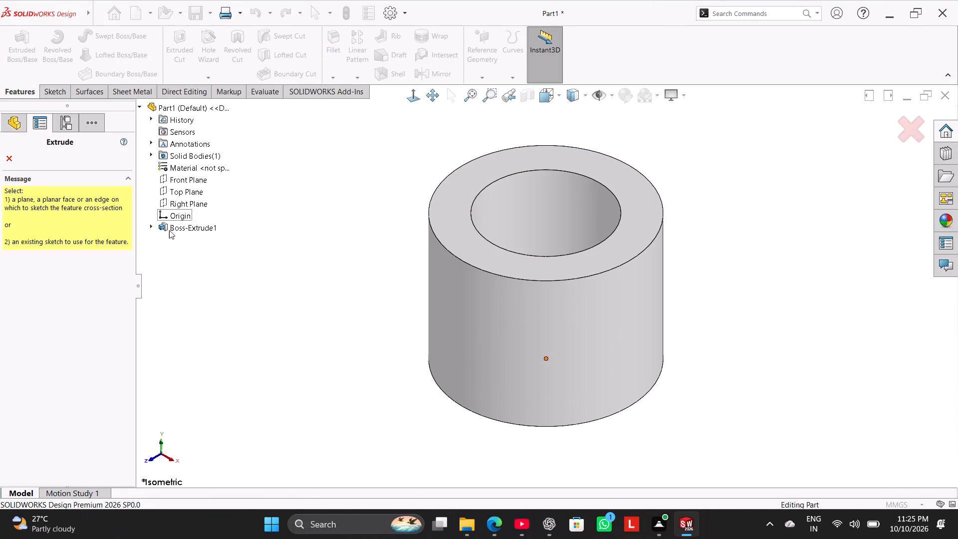
click(155, 228)
click(183, 239)
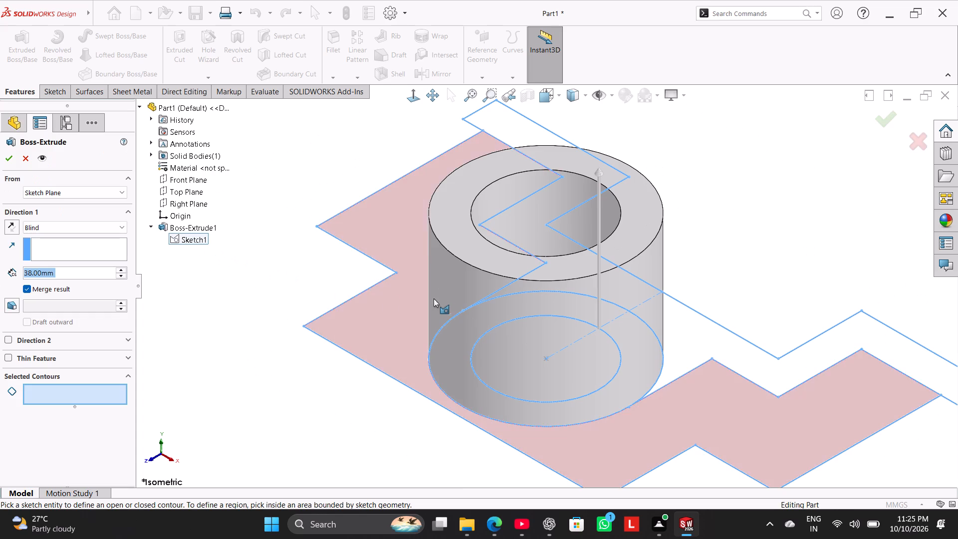
scroll(442, 298, up, 3)
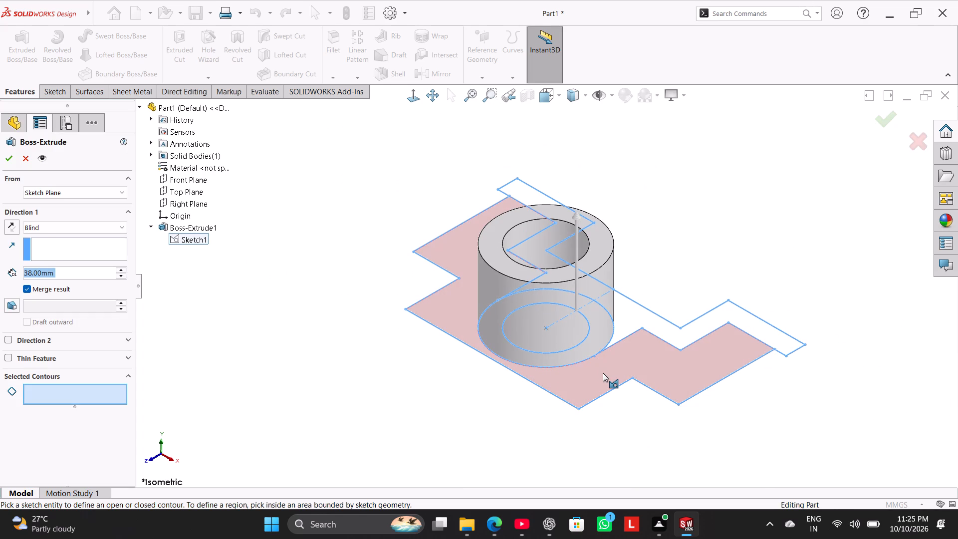
click(603, 373)
middle_drag(497, 415, 478, 372)
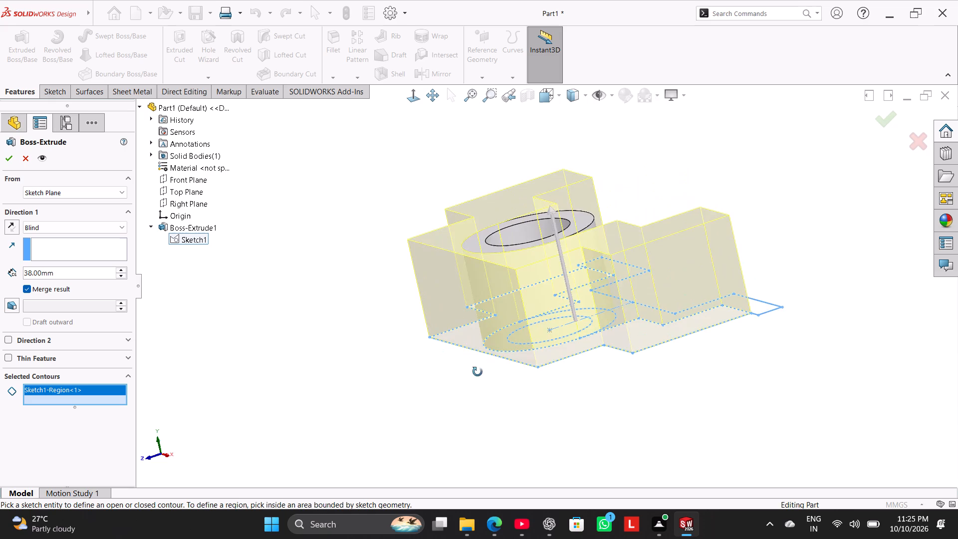
middle_drag(478, 372, 492, 408)
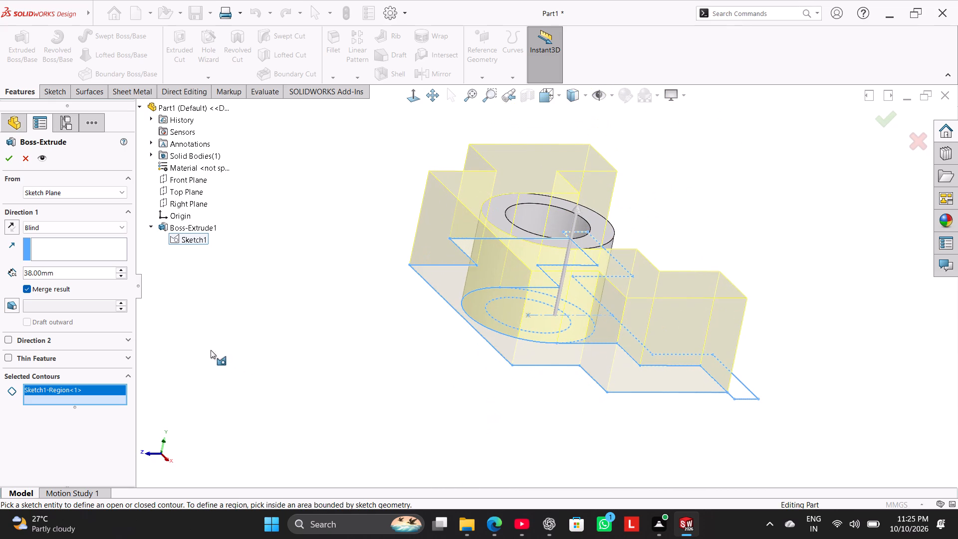
click(9, 226)
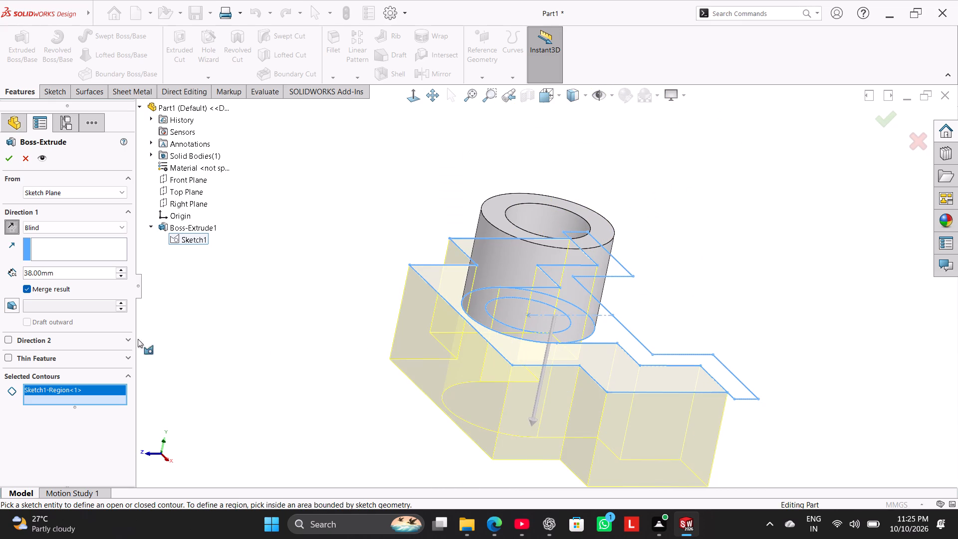
double_click(82, 277)
key(1)
key(0)
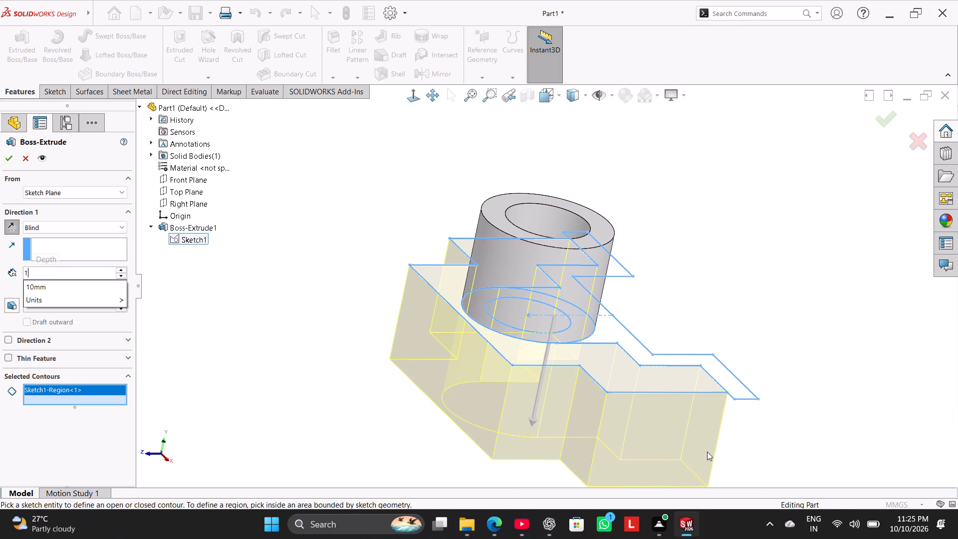
key(Return)
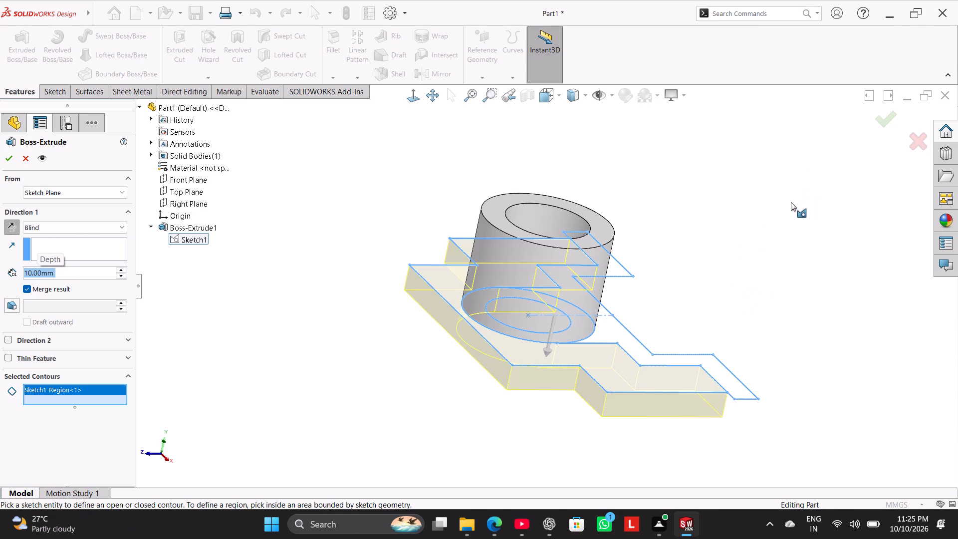
middle_drag(785, 206, 765, 290)
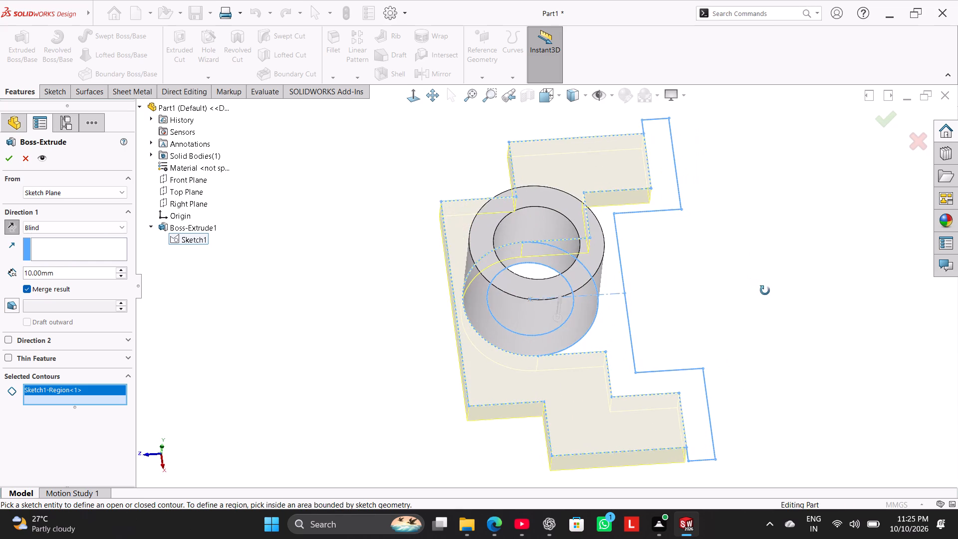
middle_drag(765, 290, 766, 292)
middle_drag(733, 285, 776, 108)
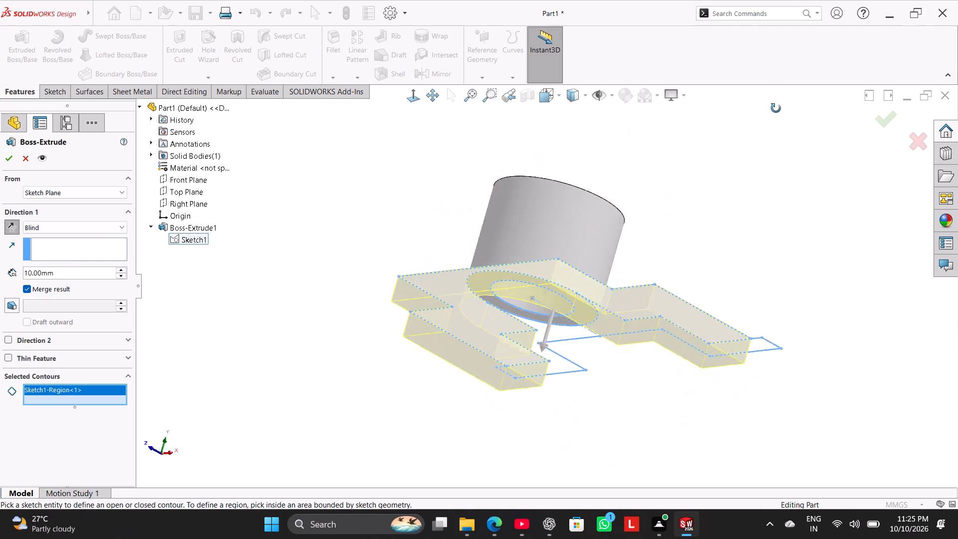
middle_drag(776, 108, 745, 150)
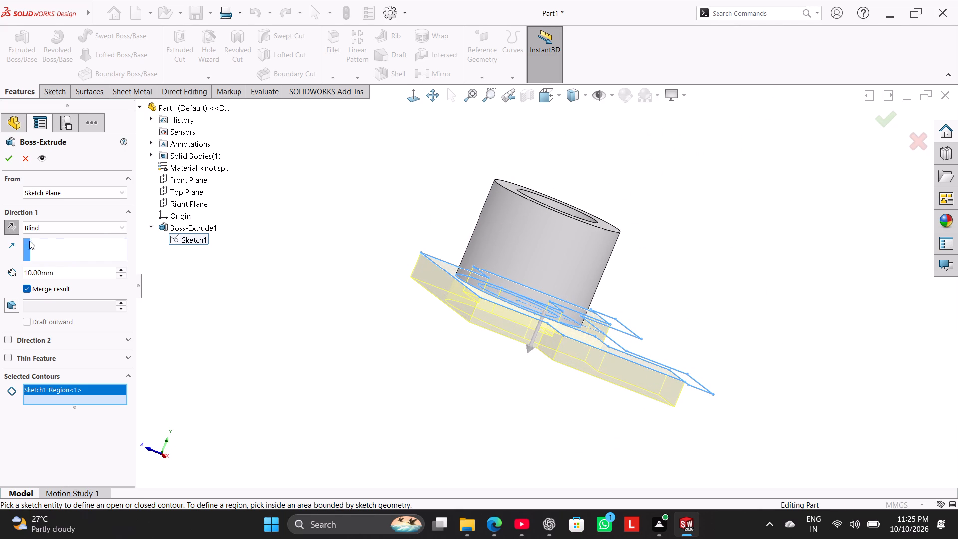
click(10, 157)
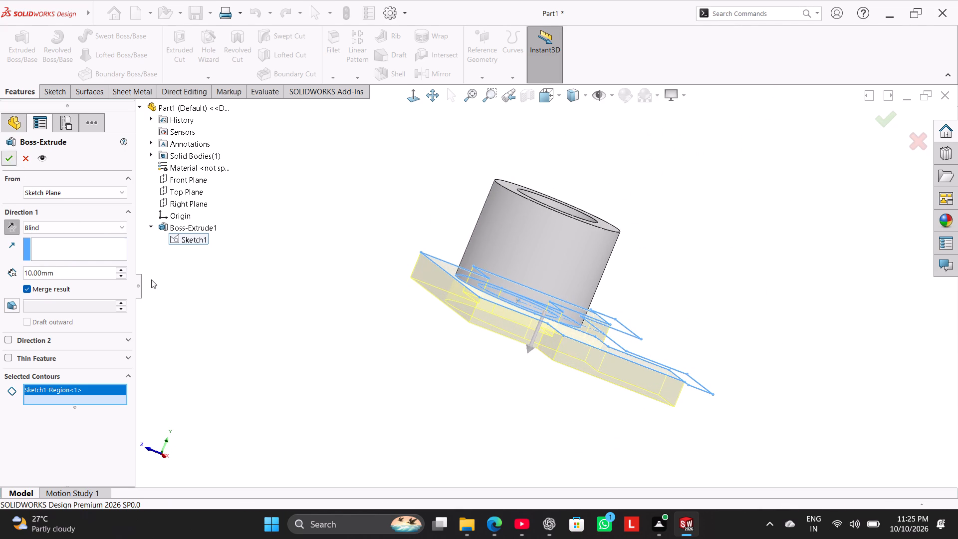
click(253, 336)
Start another boss extrusion from the same sketch used for the ring and plate.
middle_drag(278, 333, 219, 357)
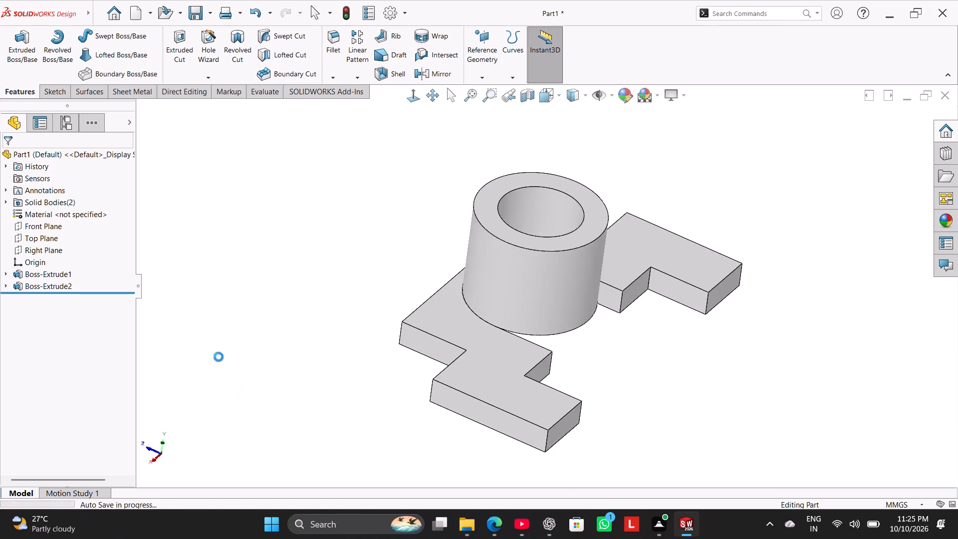
middle_drag(219, 357, 254, 319)
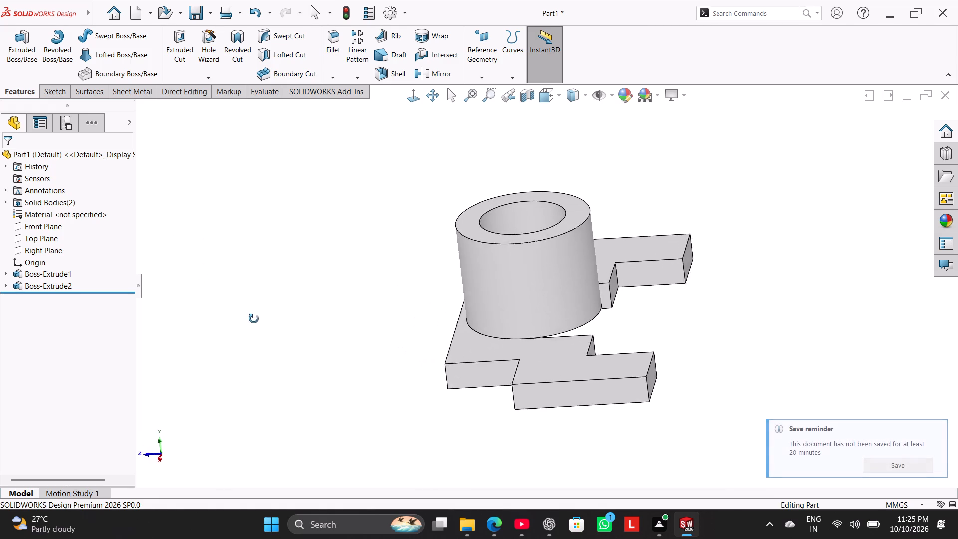
middle_drag(254, 319, 271, 335)
drag(20, 34, 22, 38)
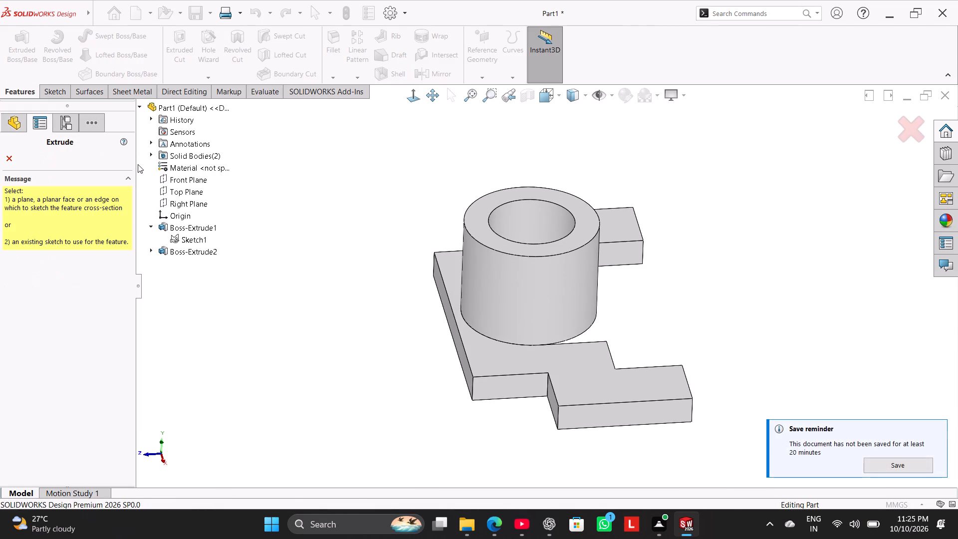
click(176, 238)
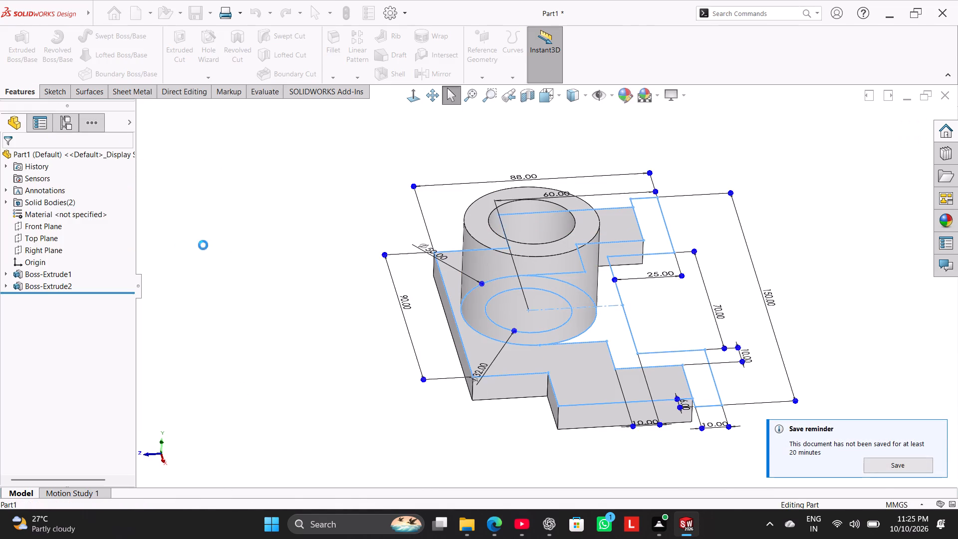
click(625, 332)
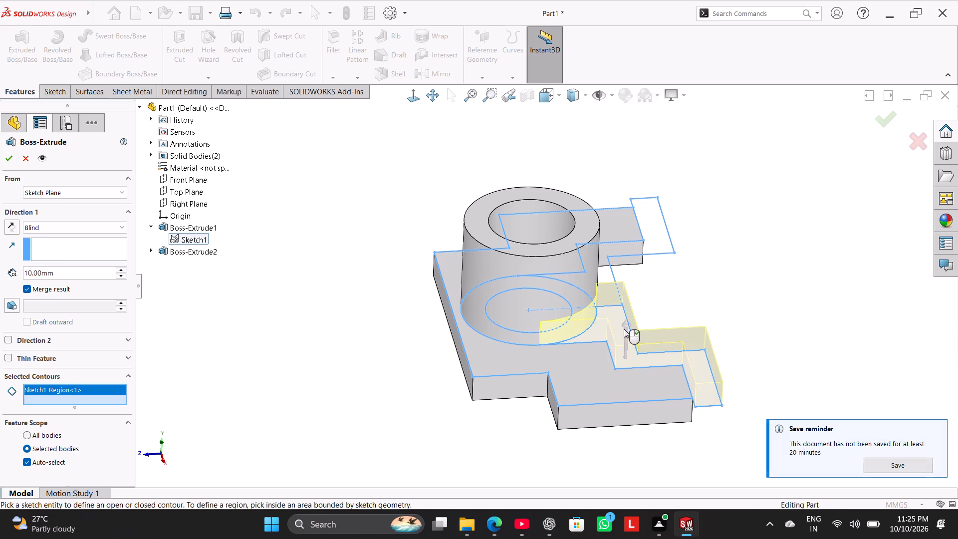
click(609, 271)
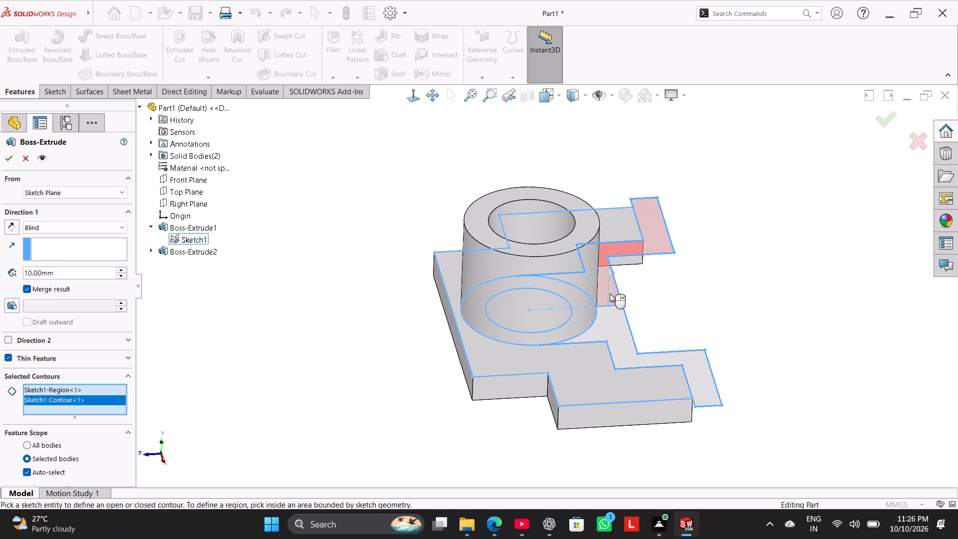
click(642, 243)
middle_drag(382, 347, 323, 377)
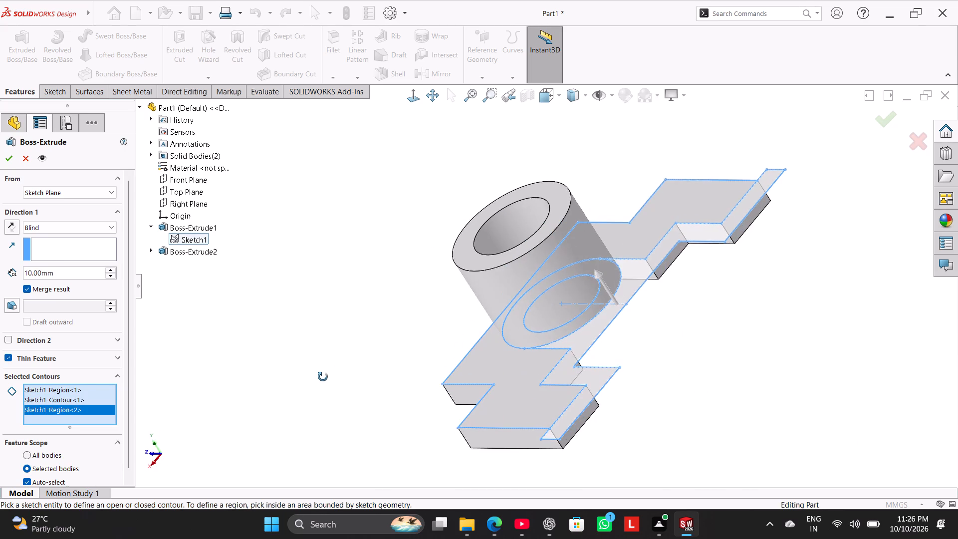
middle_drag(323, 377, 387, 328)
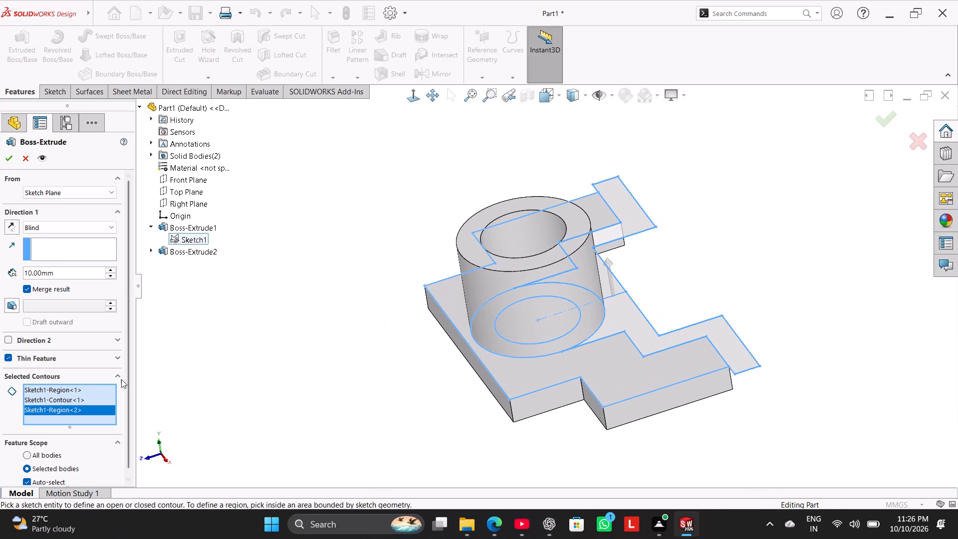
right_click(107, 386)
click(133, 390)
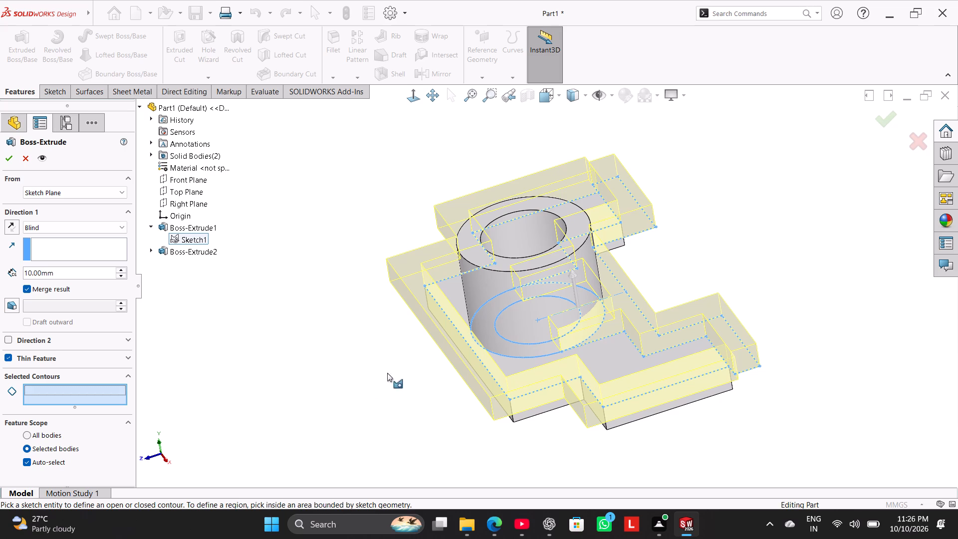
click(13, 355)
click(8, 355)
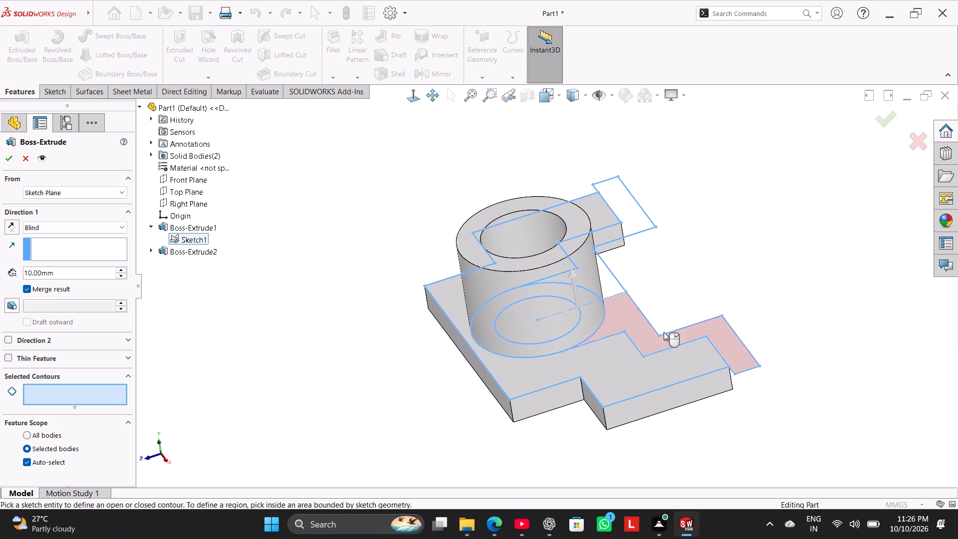
Select the two narrow stepped strip regions along the plate's open side as contours and set the extrusion depth to 25 mm.
click(646, 334)
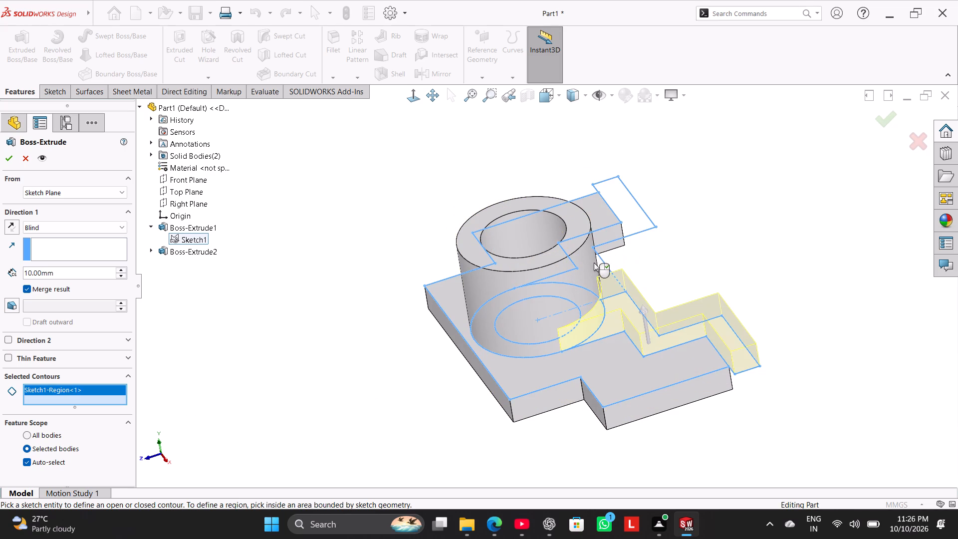
click(594, 263)
middle_drag(298, 364, 309, 313)
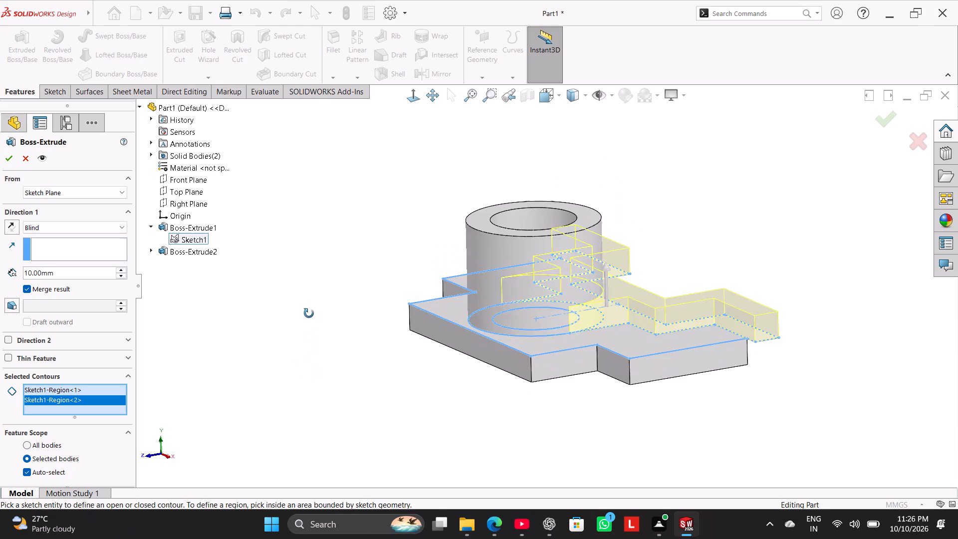
middle_drag(309, 313, 299, 290)
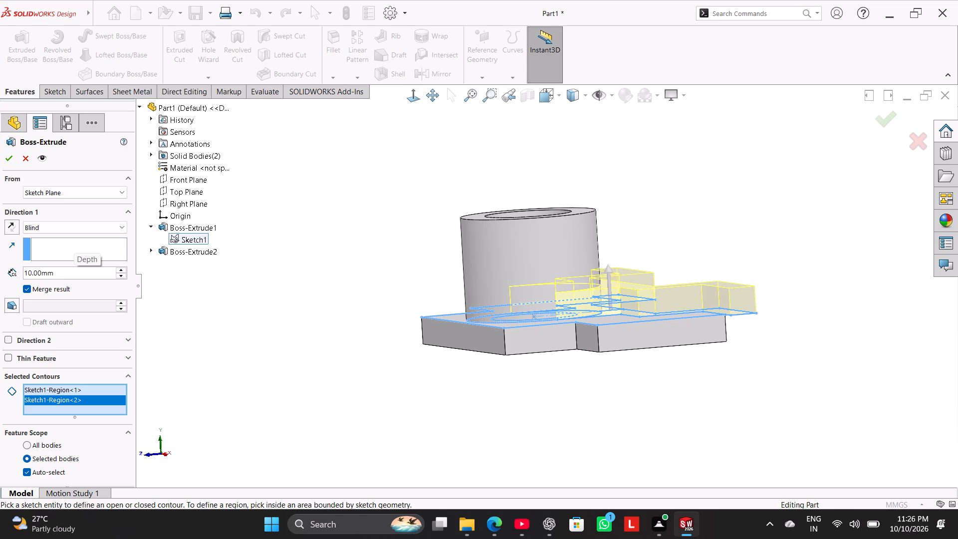
double_click(69, 275)
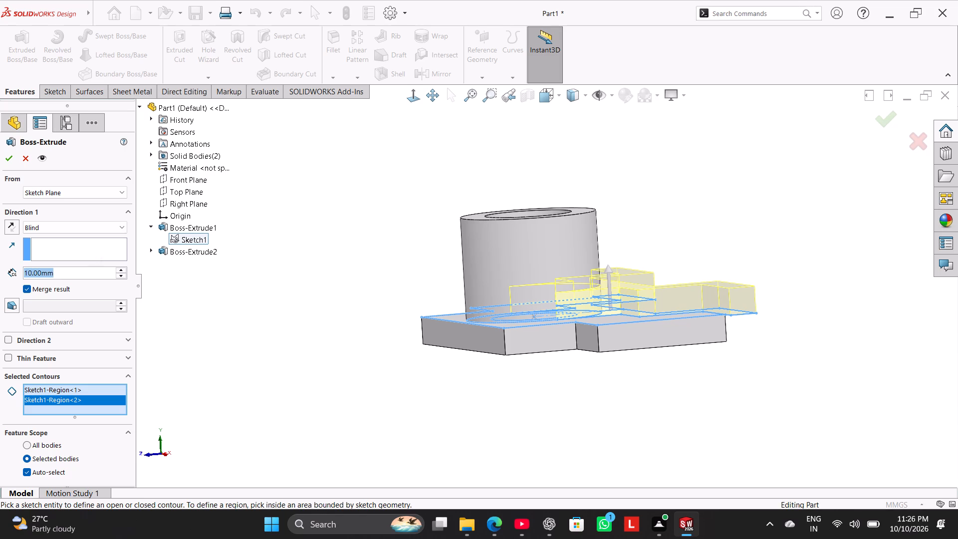
text(25)
key(Return)
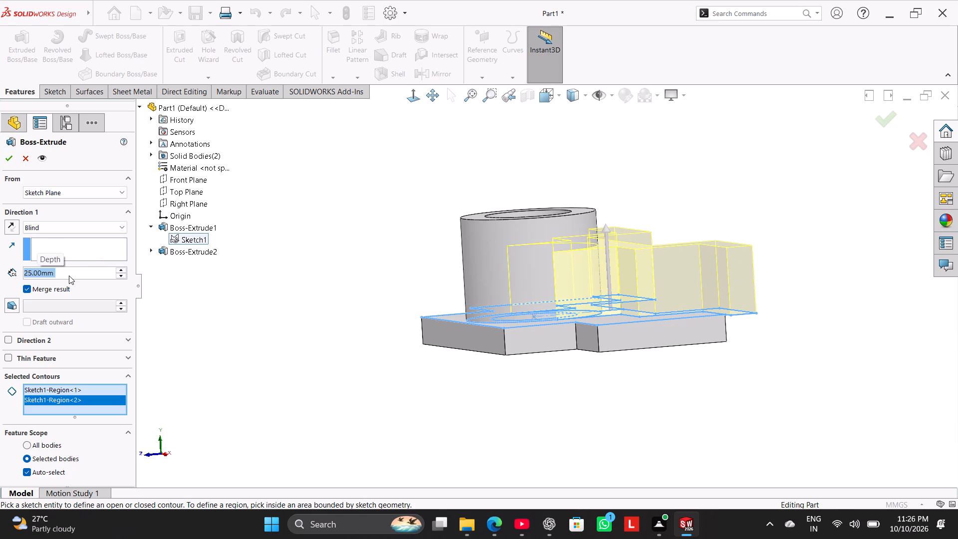
middle_drag(209, 315, 218, 366)
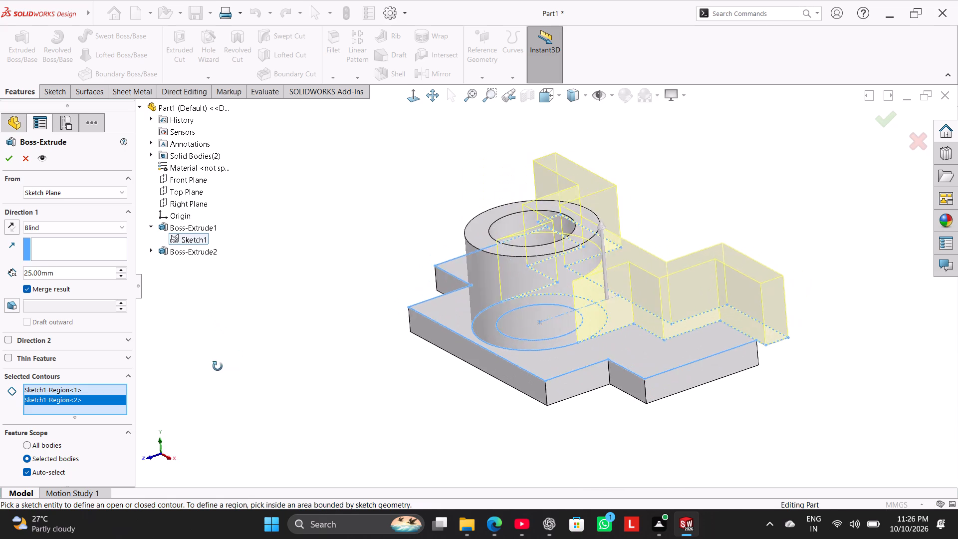
middle_drag(218, 366, 199, 372)
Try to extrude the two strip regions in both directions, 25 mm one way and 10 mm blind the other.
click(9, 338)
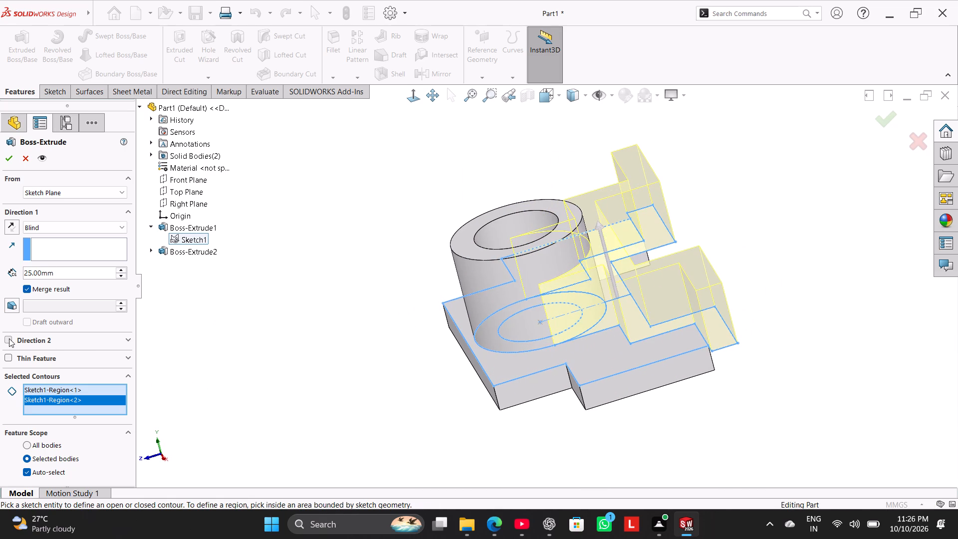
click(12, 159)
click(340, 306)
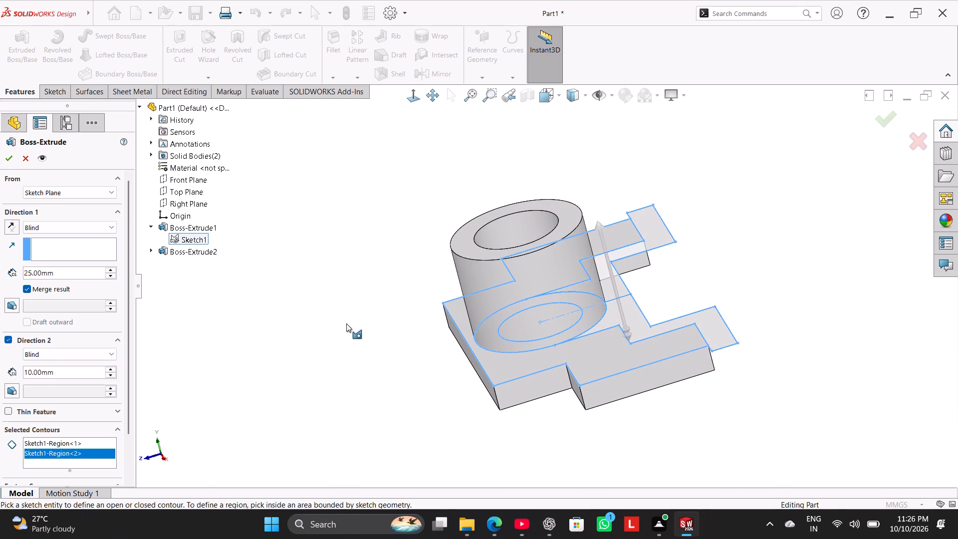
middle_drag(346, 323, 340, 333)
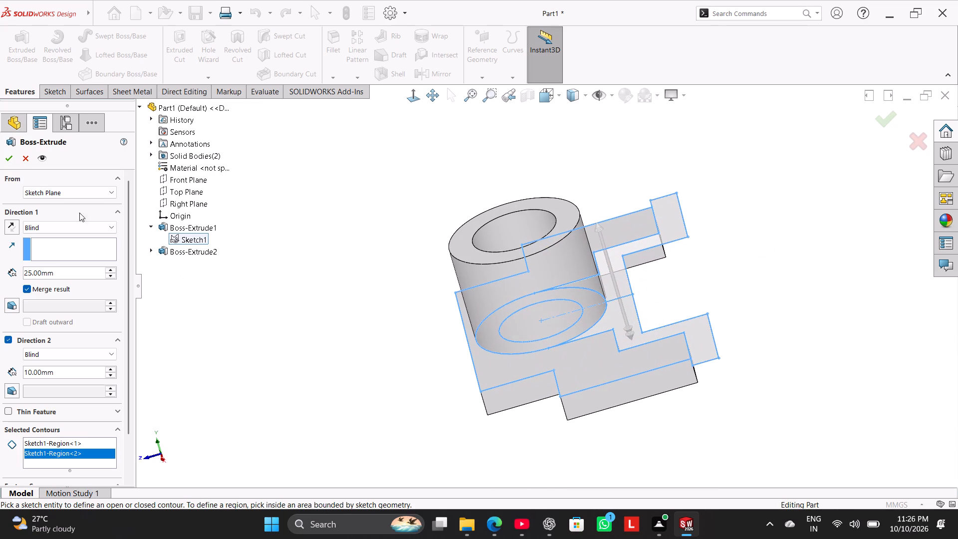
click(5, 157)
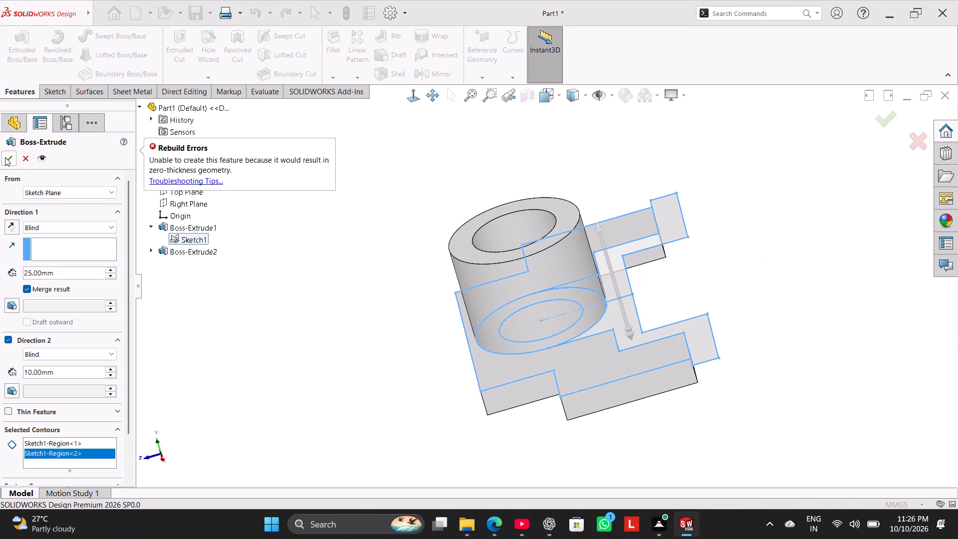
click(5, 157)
Examine how the strip regions meet the ring and the base plate from several angles.
middle_drag(312, 314, 283, 368)
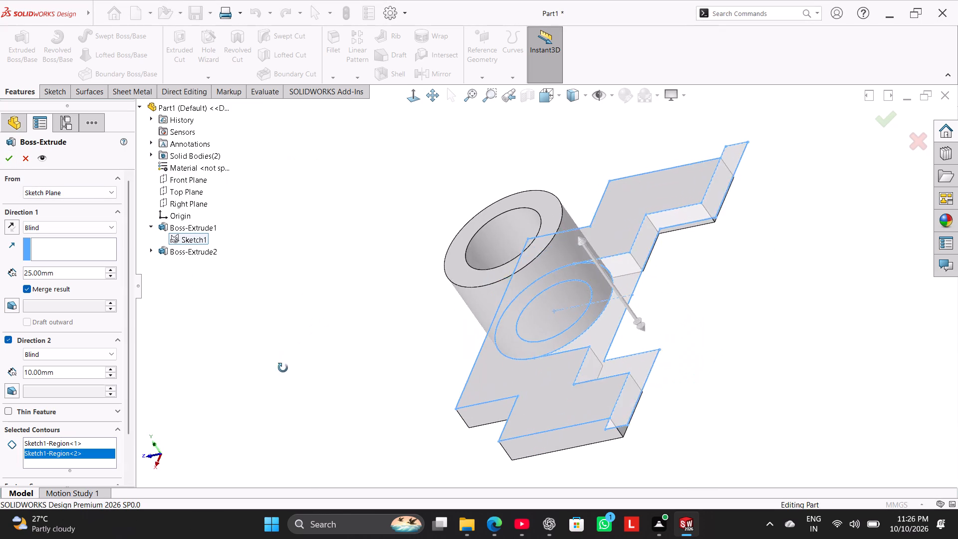
middle_drag(283, 368, 320, 426)
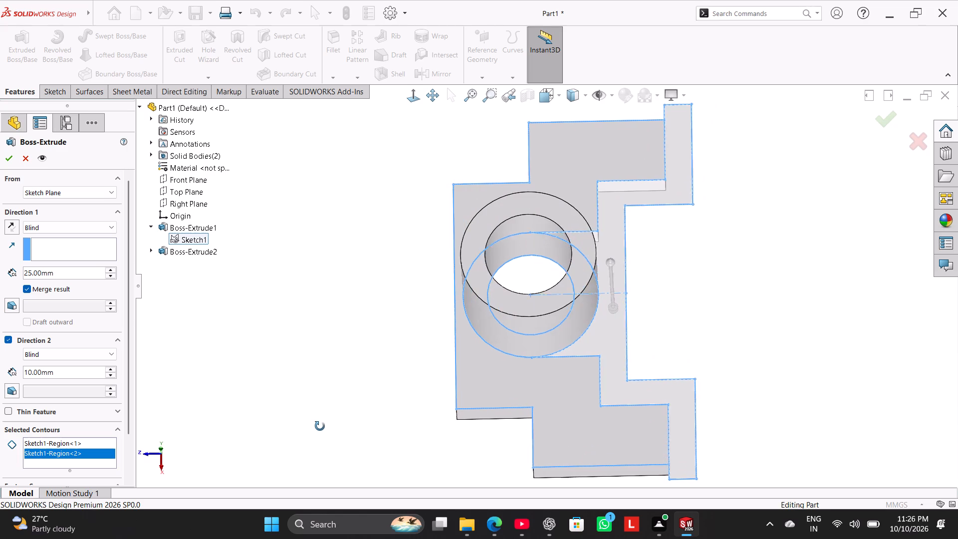
middle_drag(320, 426, 279, 352)
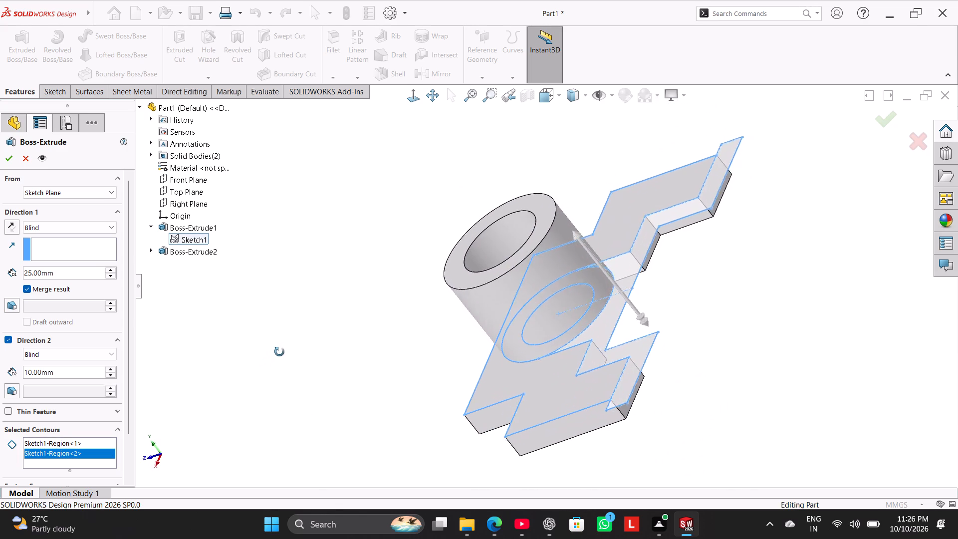
middle_drag(279, 352, 315, 371)
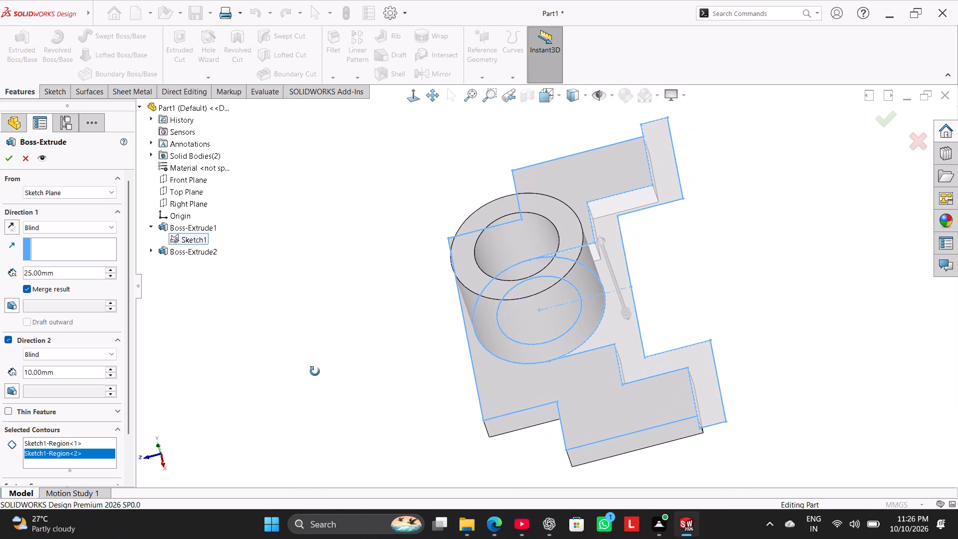
middle_drag(315, 371, 332, 362)
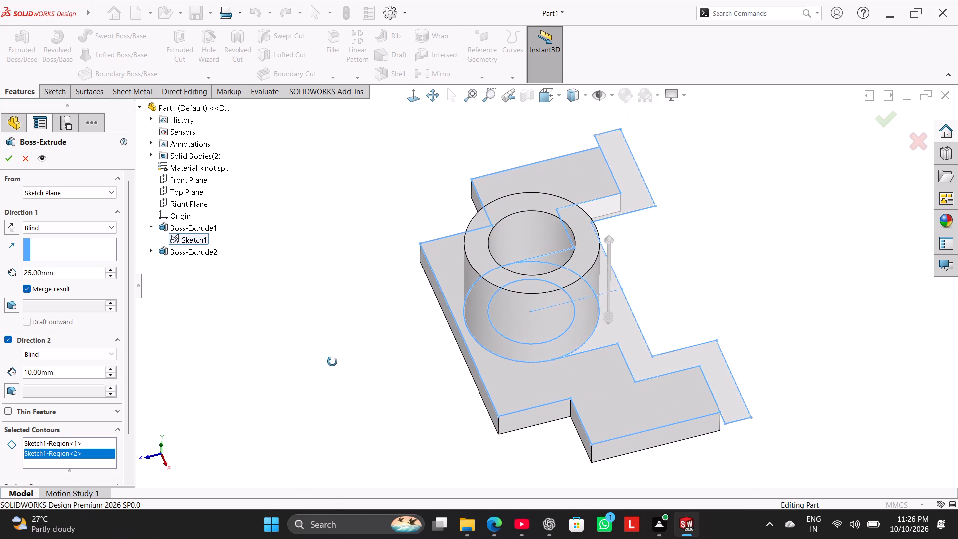
middle_drag(332, 362, 315, 460)
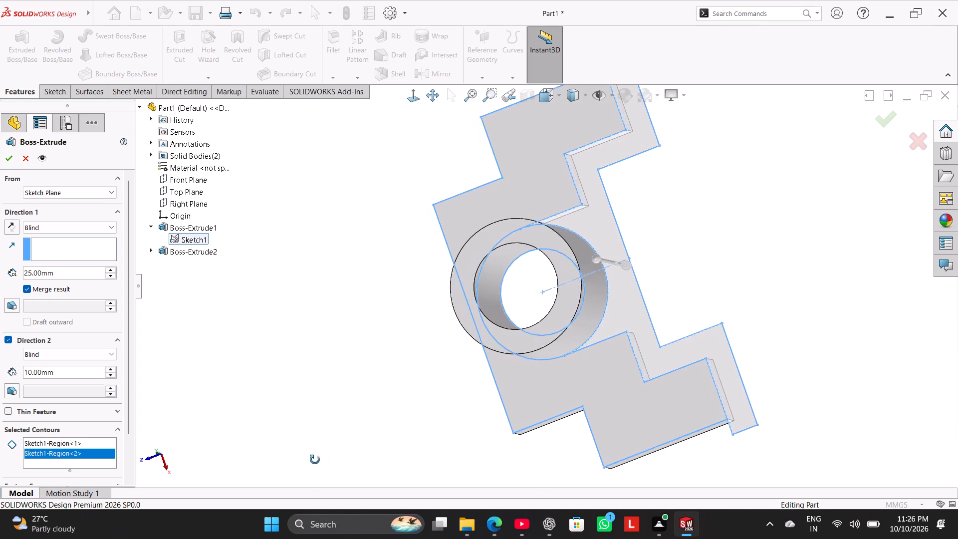
middle_drag(315, 460, 314, 403)
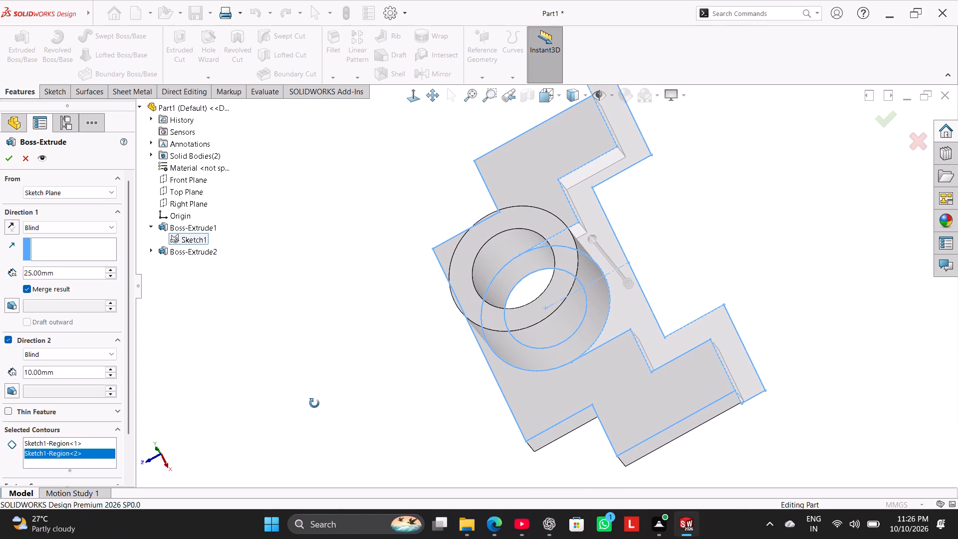
middle_drag(314, 403, 308, 460)
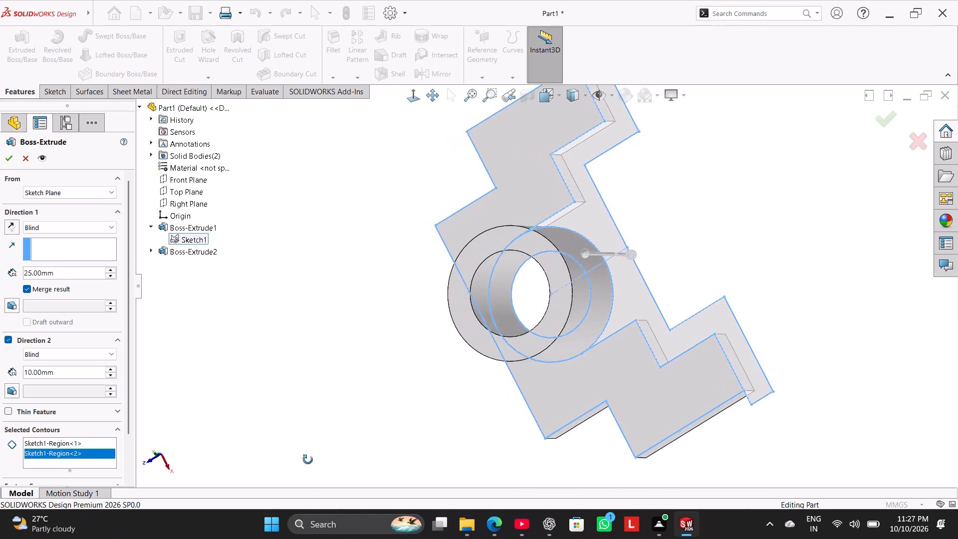
middle_drag(308, 460, 310, 456)
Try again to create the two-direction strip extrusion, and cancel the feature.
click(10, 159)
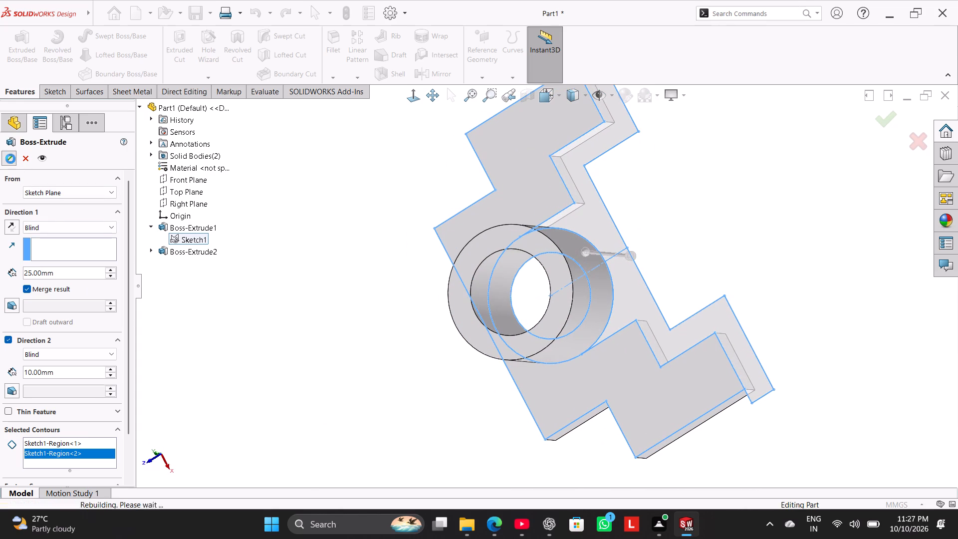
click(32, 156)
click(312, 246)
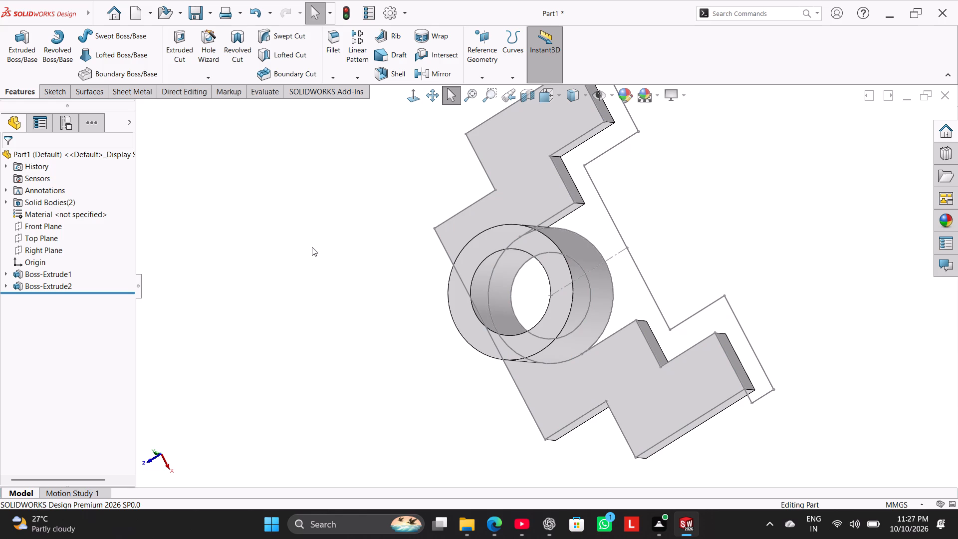
Open the ring's sketch for editing.
click(55, 88)
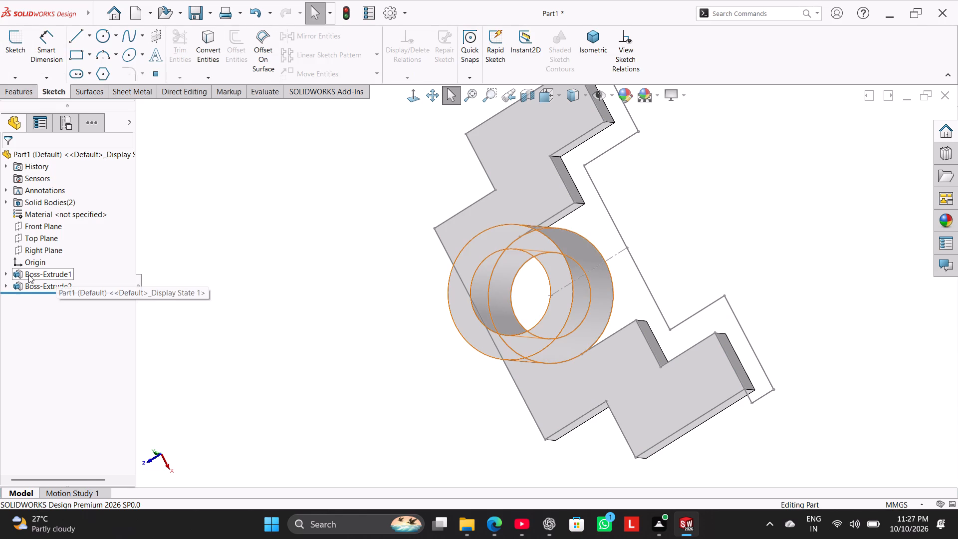
click(6, 272)
click(41, 286)
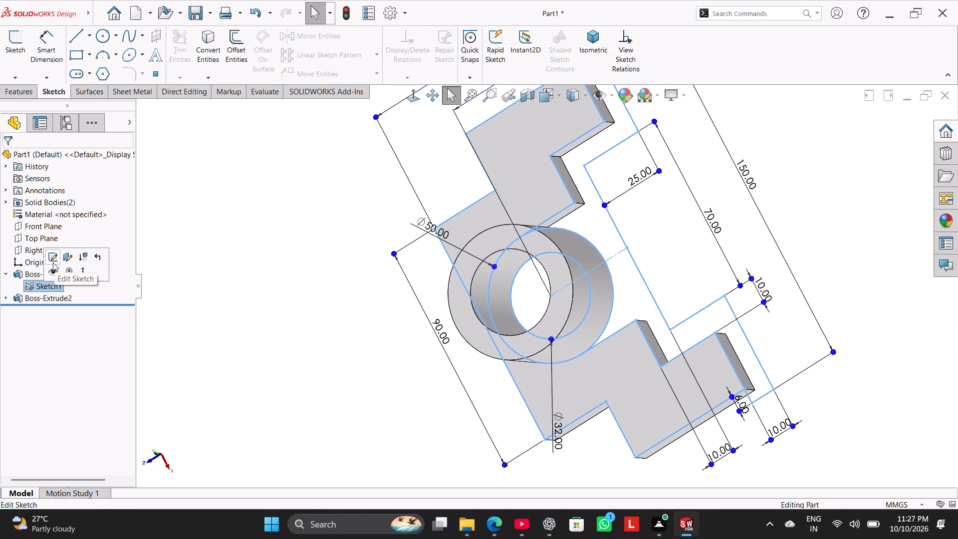
click(50, 258)
click(225, 270)
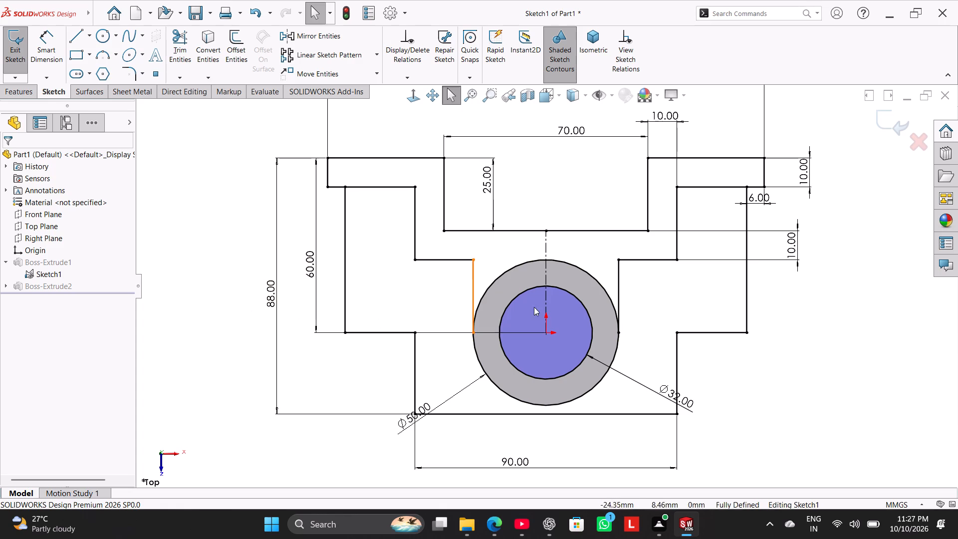
Draw a 50 mm horizontal line across the outer circle's diameter, joining the two vertical lines' lower ends, and exit the sketch.
middle_drag(787, 357, 789, 365)
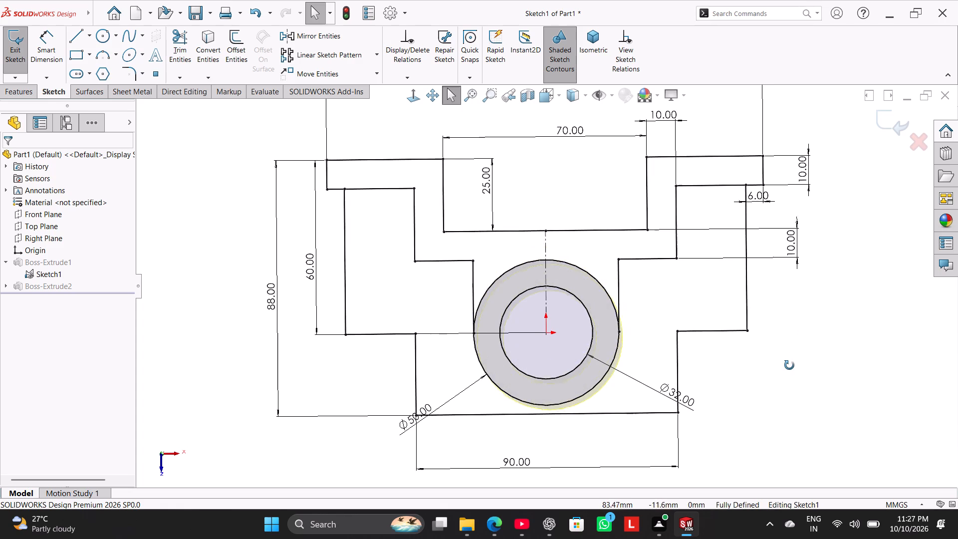
middle_drag(789, 365, 727, 421)
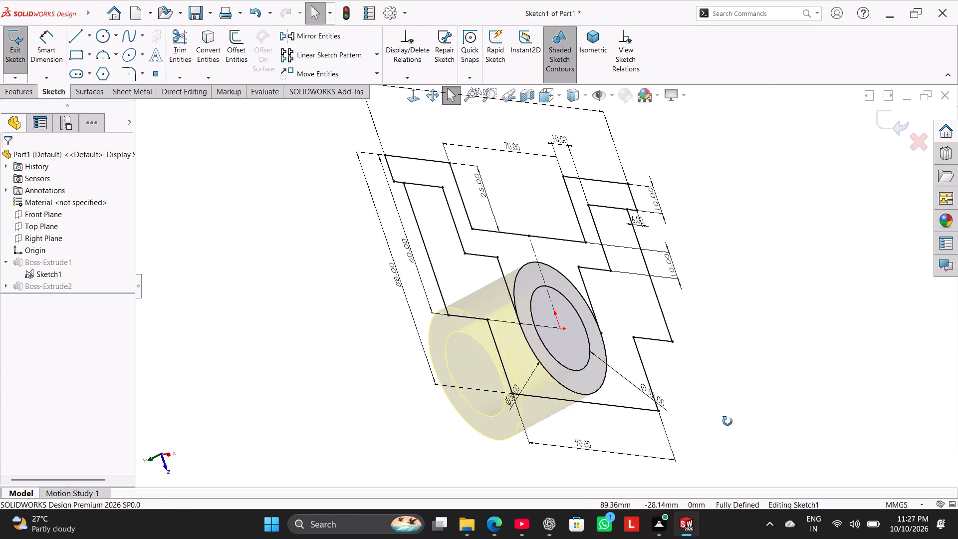
middle_drag(727, 421, 778, 383)
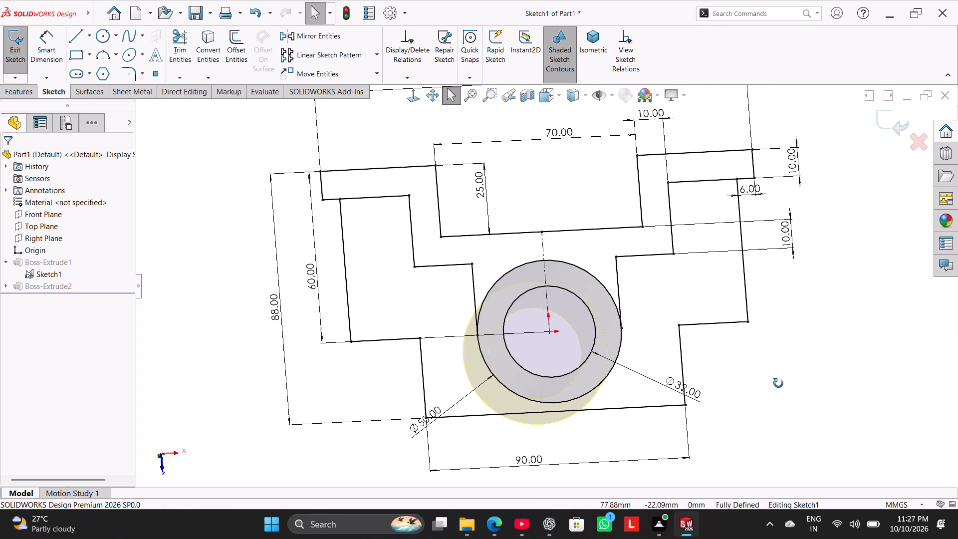
middle_drag(778, 383, 788, 369)
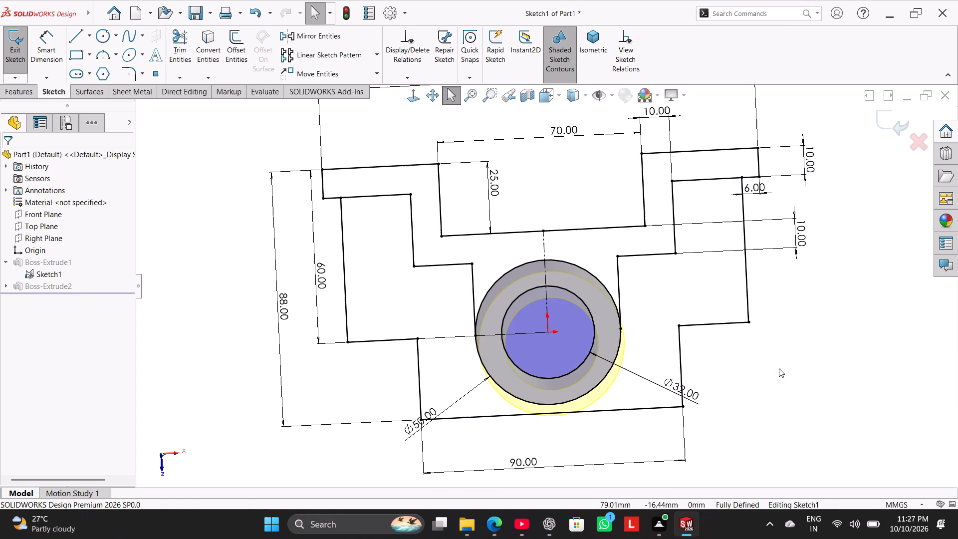
click(779, 369)
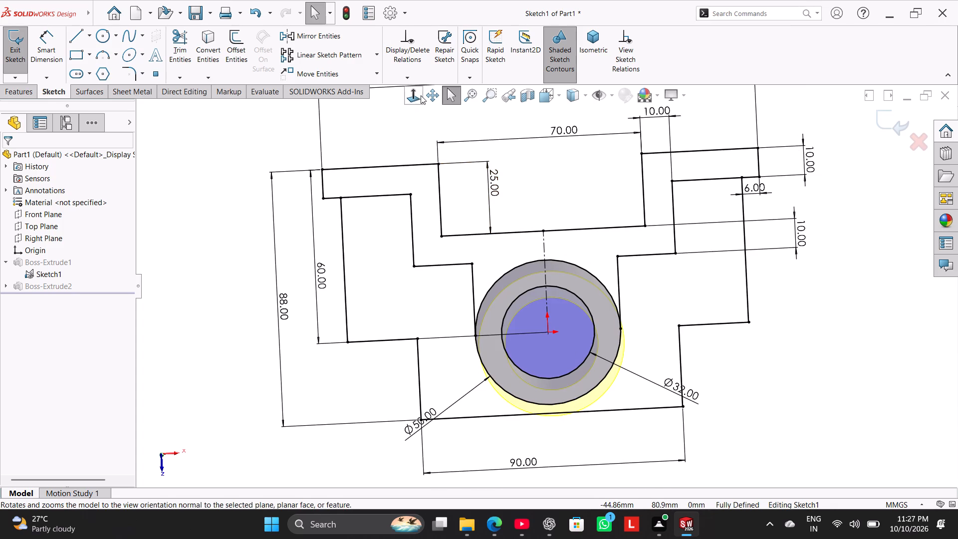
click(421, 95)
click(731, 360)
scroll(593, 308, down, 3)
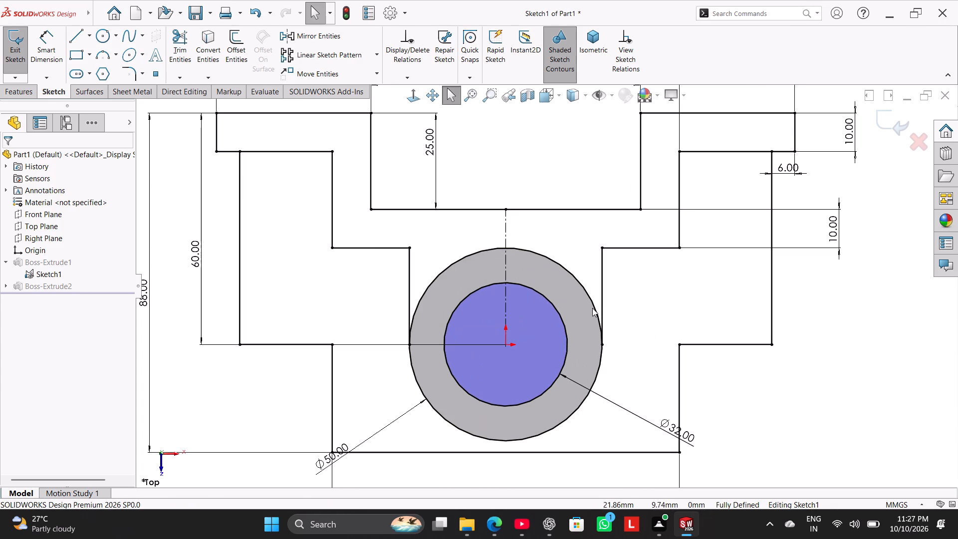
click(73, 31)
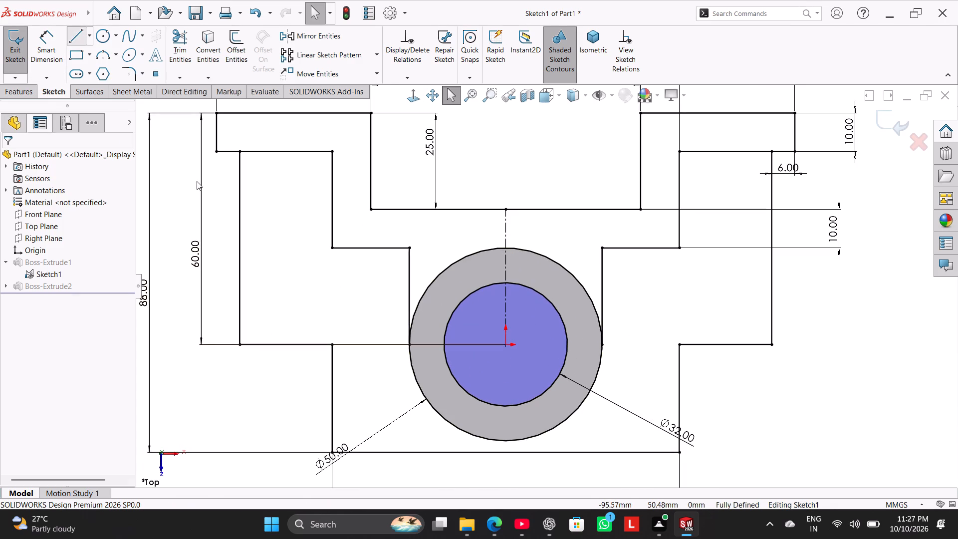
click(407, 343)
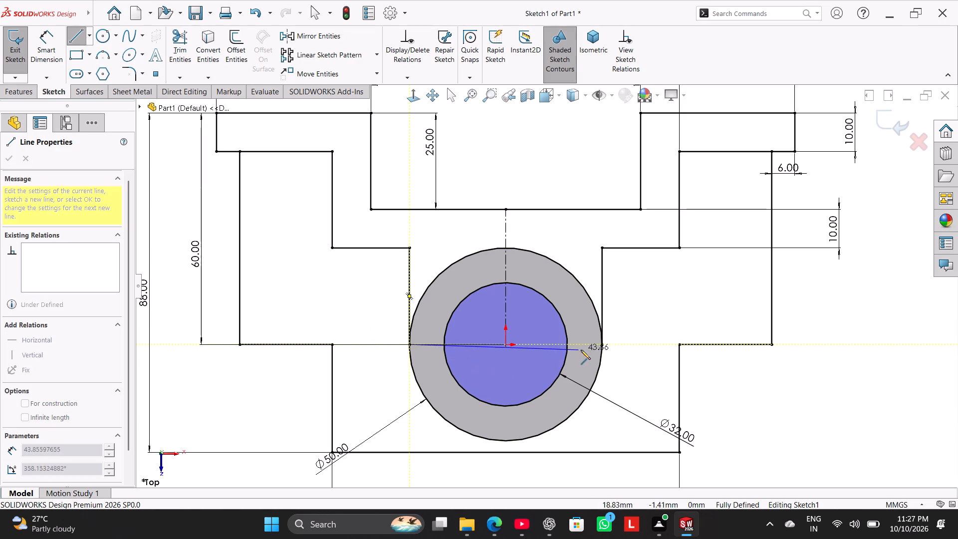
click(603, 346)
right_click(769, 408)
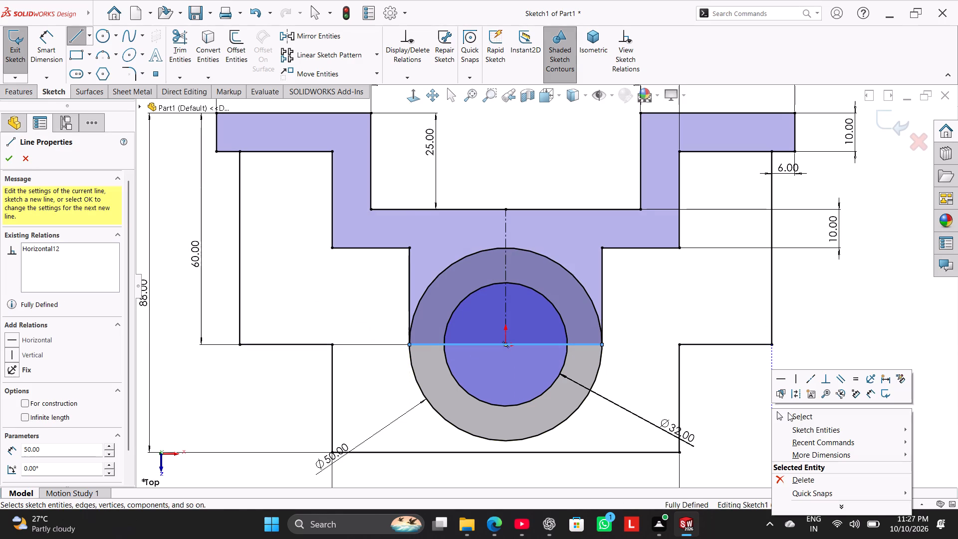
click(789, 416)
scroll(764, 411, up, 2)
click(19, 49)
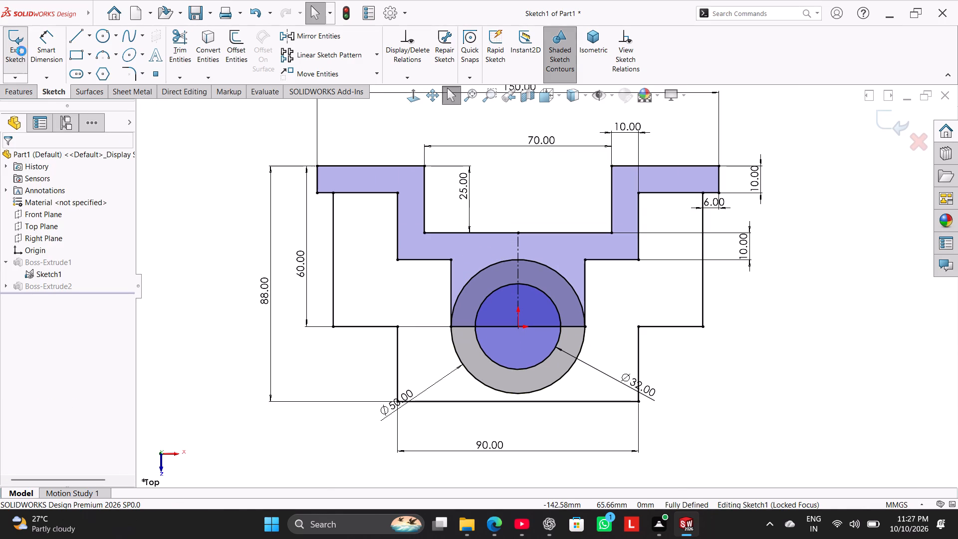
Start a boss extrusion from the edited sketch and select the two stepped strip regions beside the centreline as contours.
middle_drag(269, 266, 197, 228)
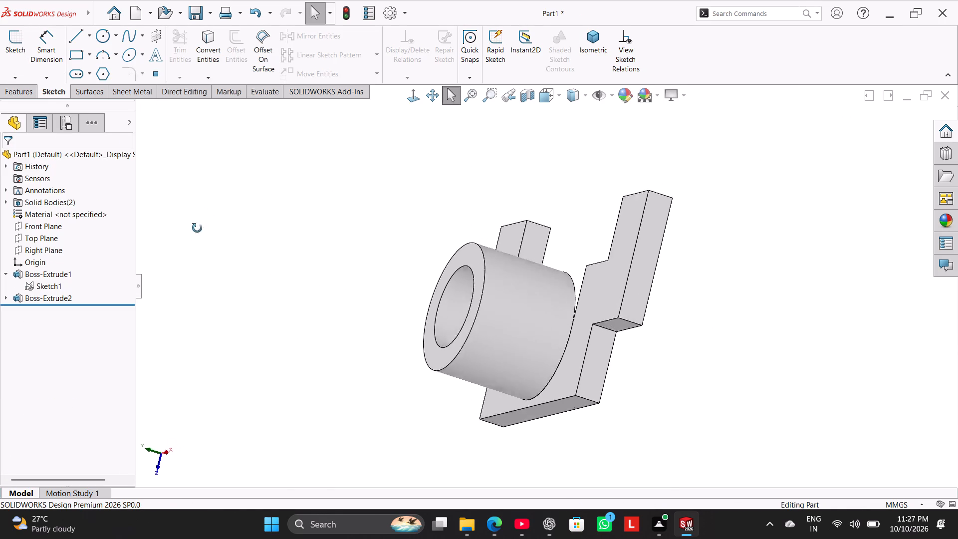
middle_drag(197, 228, 205, 278)
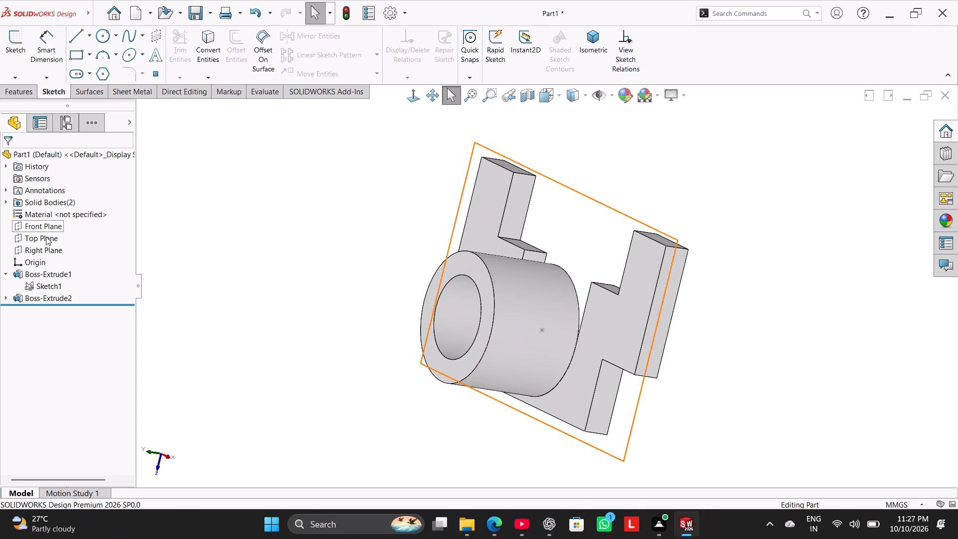
click(50, 286)
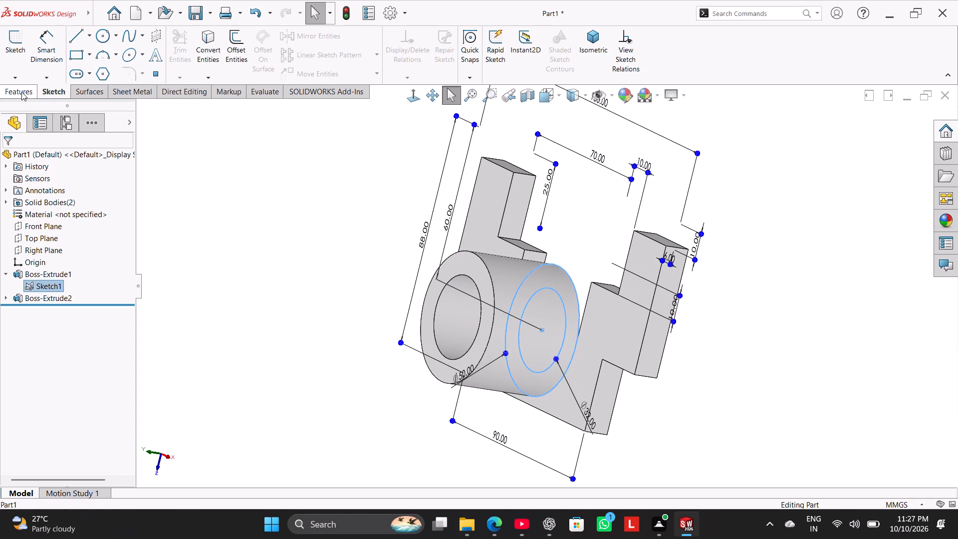
click(21, 92)
click(19, 54)
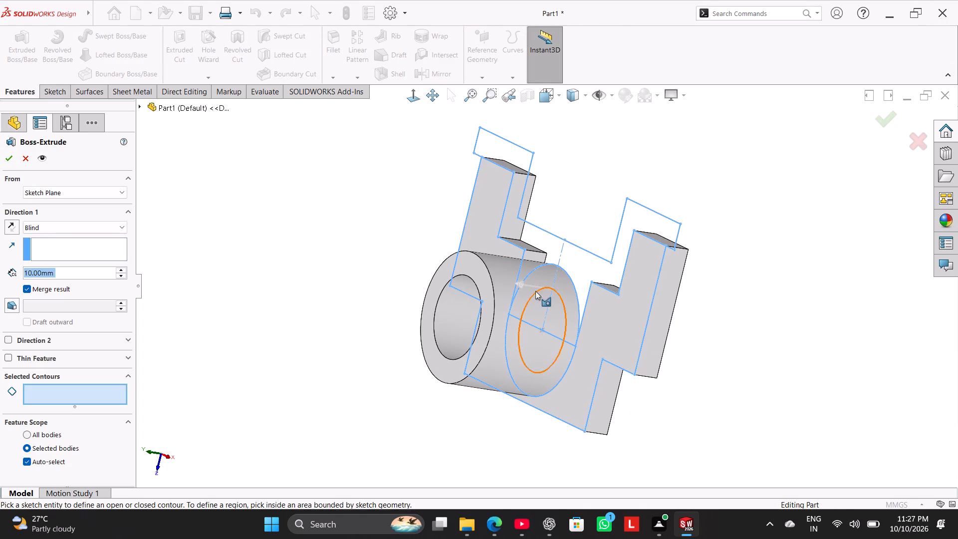
click(579, 273)
click(533, 239)
Add the two quarter-ring regions between the circles, on the strip side of the diameter line, to the selected contours.
middle_drag(565, 289, 569, 289)
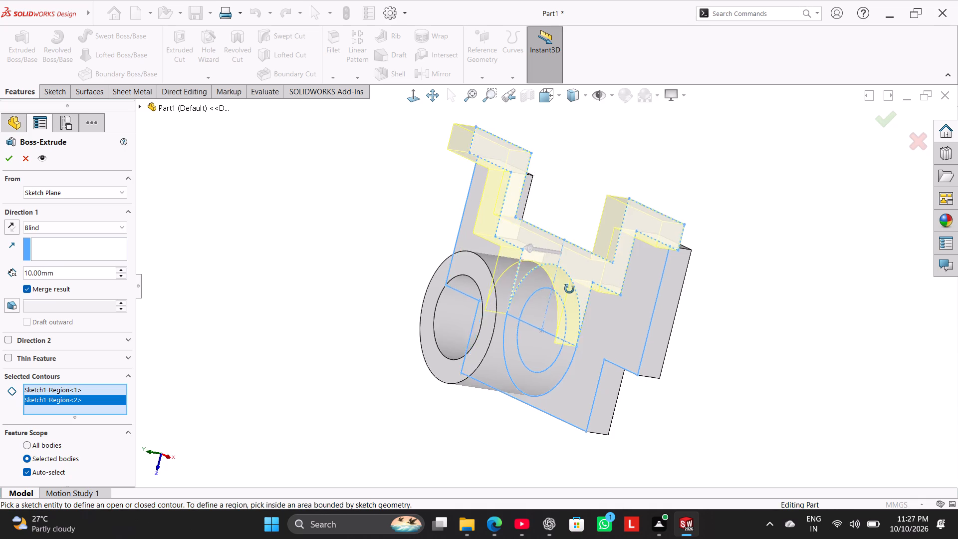
middle_drag(569, 289, 618, 245)
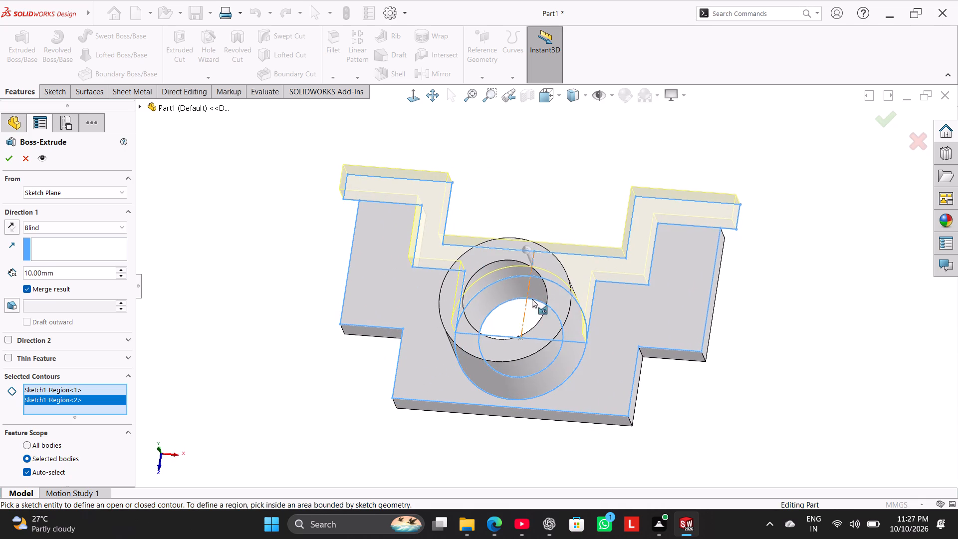
middle_drag(552, 309, 578, 357)
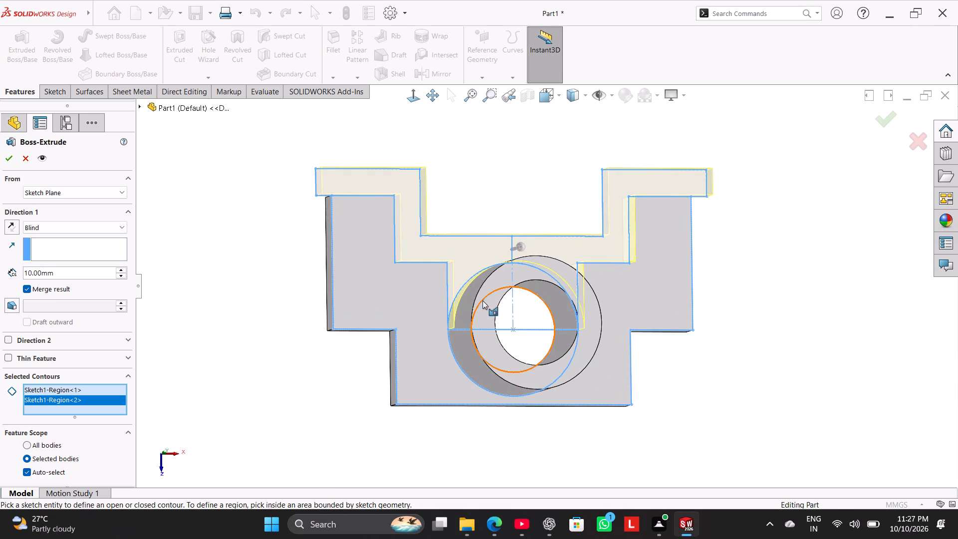
click(498, 280)
click(552, 291)
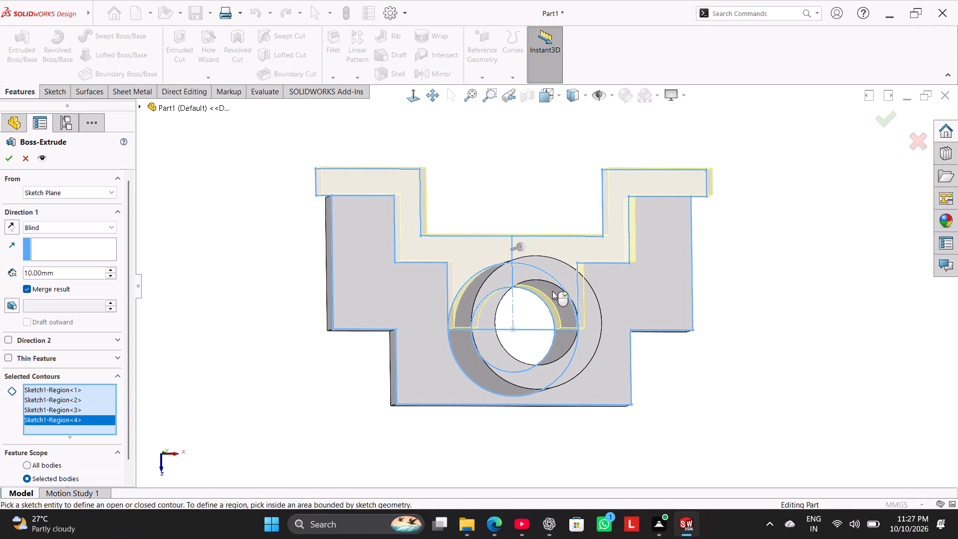
Set the boss extrusion's depth to 25 mm in the first direction.
middle_drag(625, 348, 607, 302)
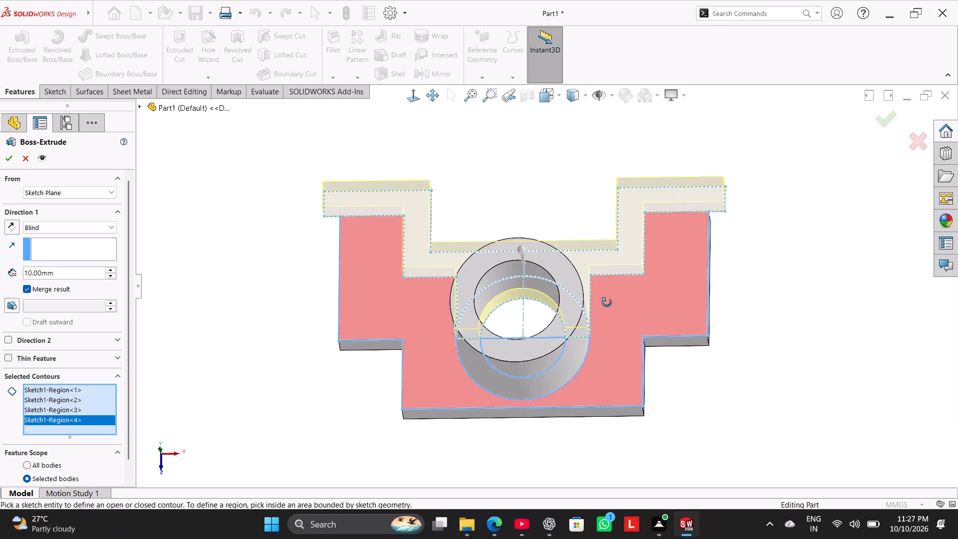
middle_drag(607, 302, 576, 350)
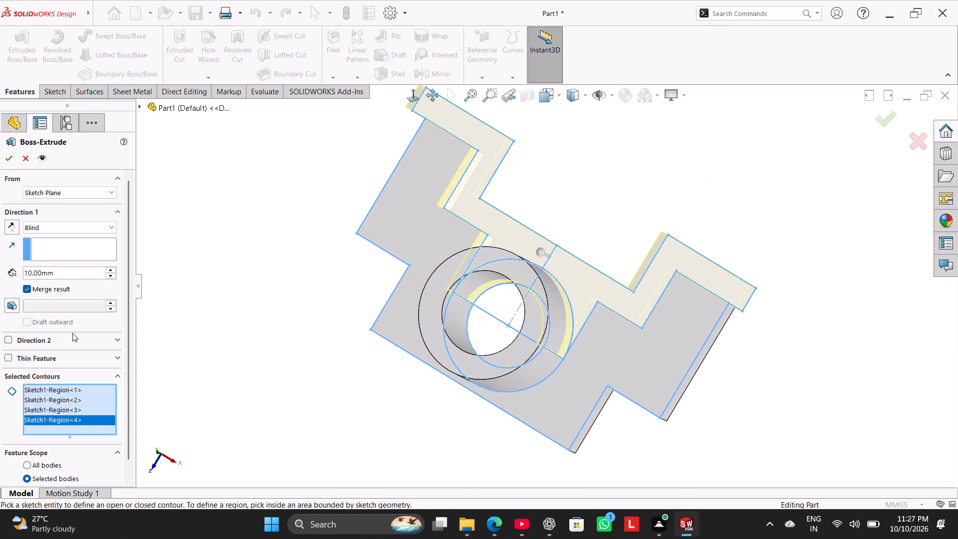
double_click(77, 277)
key(2)
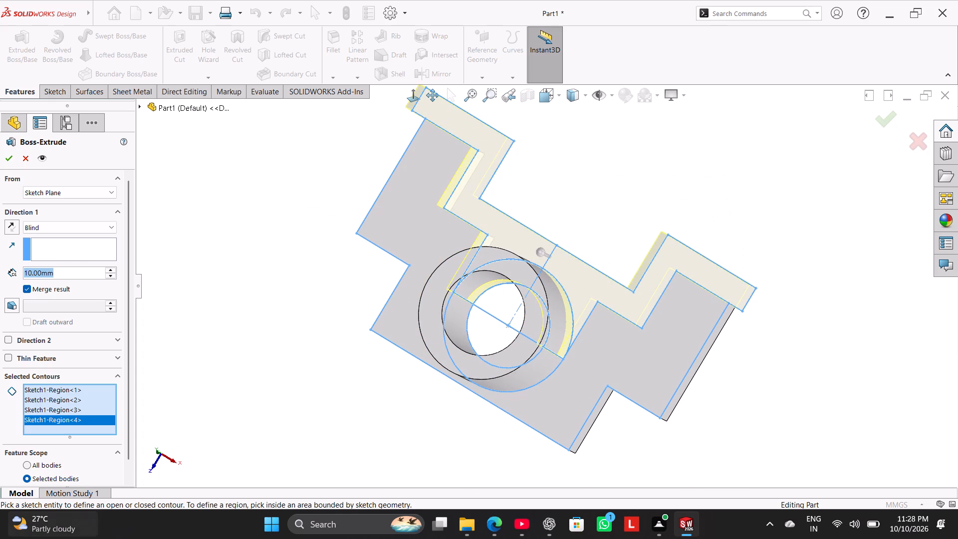
key(5)
key(Return)
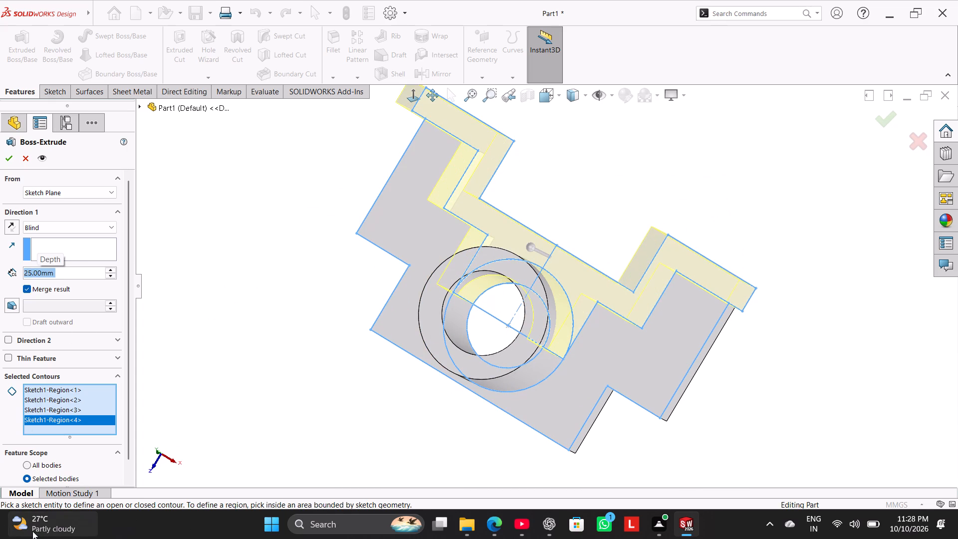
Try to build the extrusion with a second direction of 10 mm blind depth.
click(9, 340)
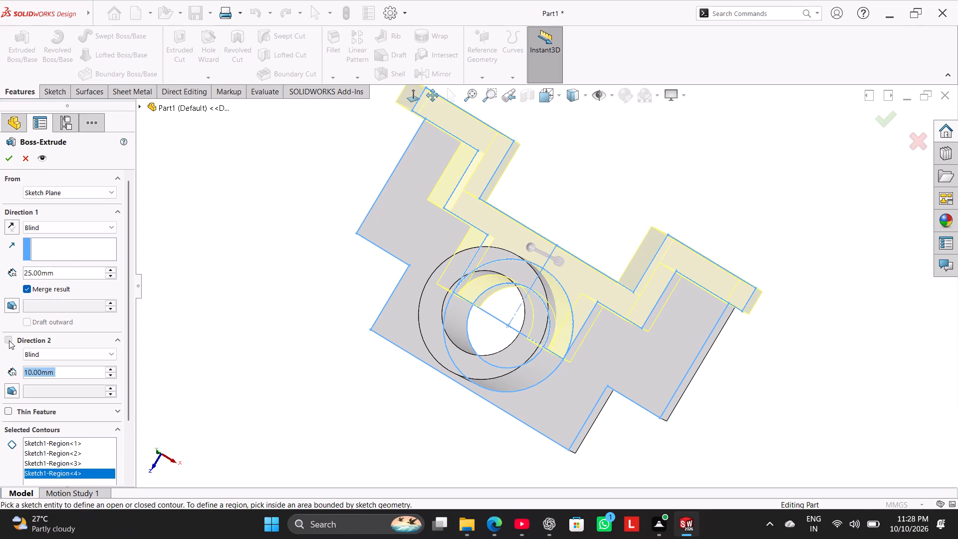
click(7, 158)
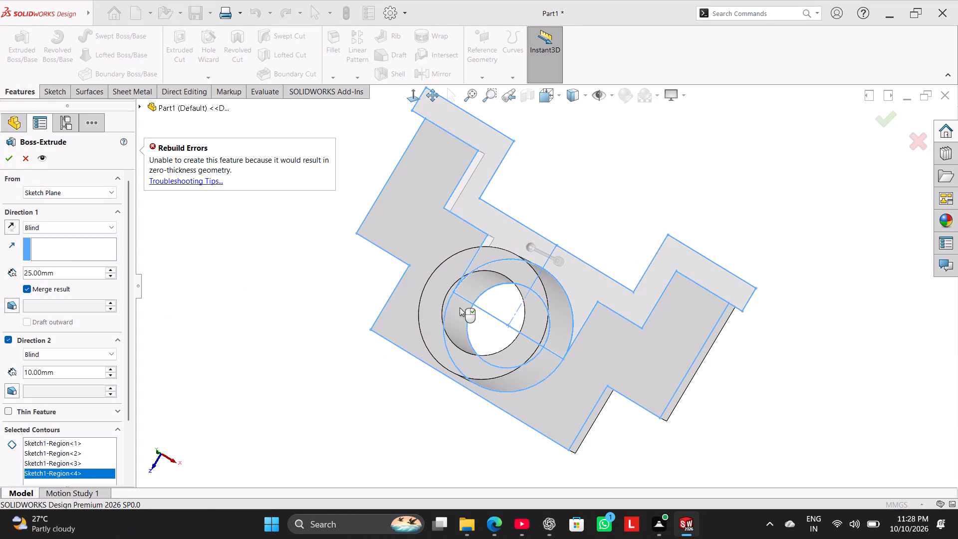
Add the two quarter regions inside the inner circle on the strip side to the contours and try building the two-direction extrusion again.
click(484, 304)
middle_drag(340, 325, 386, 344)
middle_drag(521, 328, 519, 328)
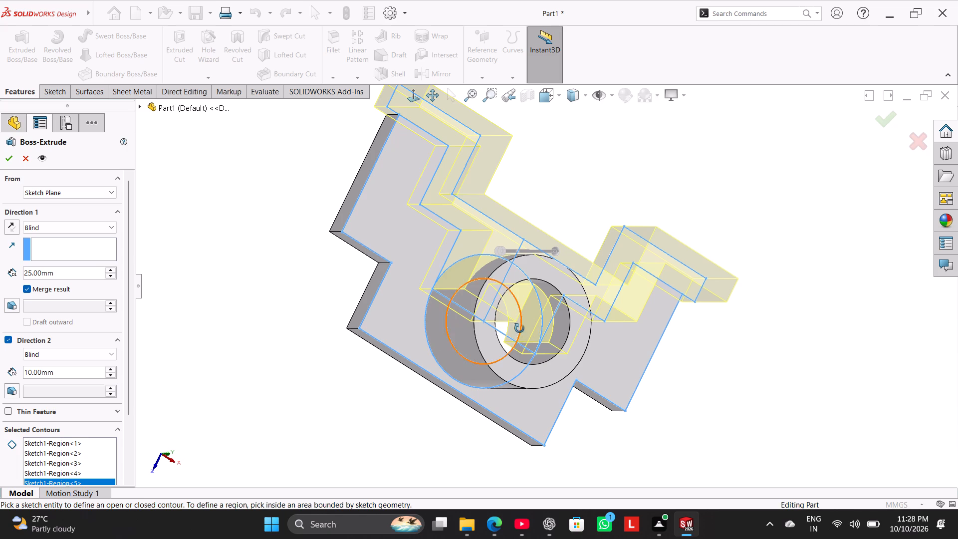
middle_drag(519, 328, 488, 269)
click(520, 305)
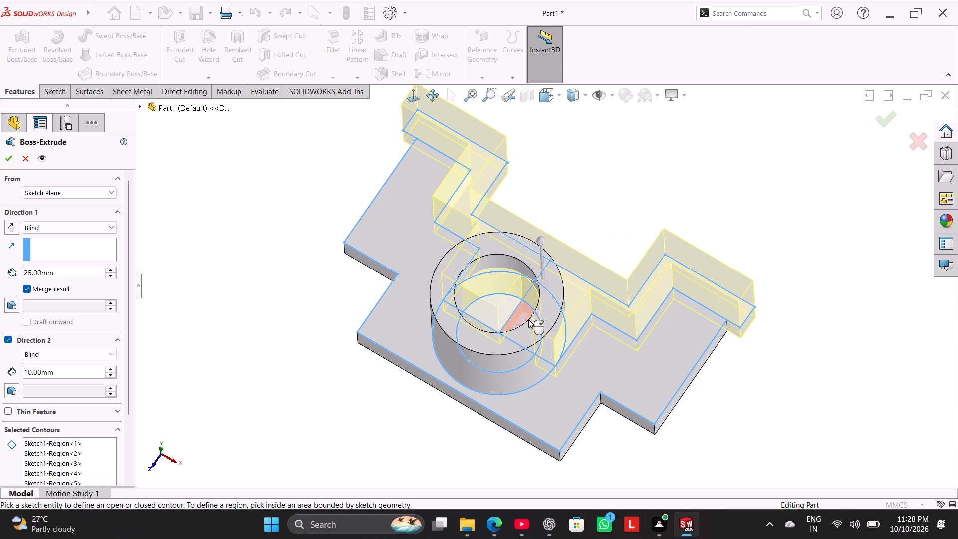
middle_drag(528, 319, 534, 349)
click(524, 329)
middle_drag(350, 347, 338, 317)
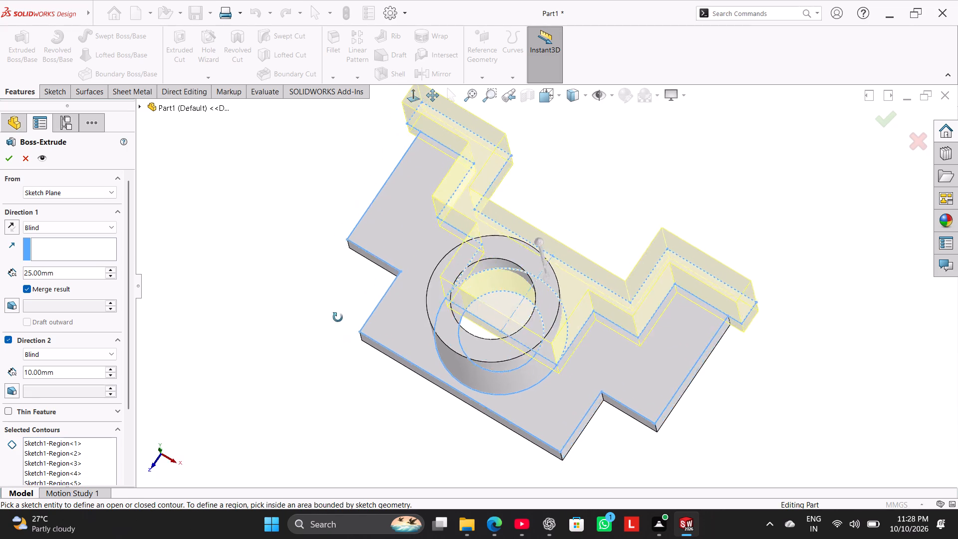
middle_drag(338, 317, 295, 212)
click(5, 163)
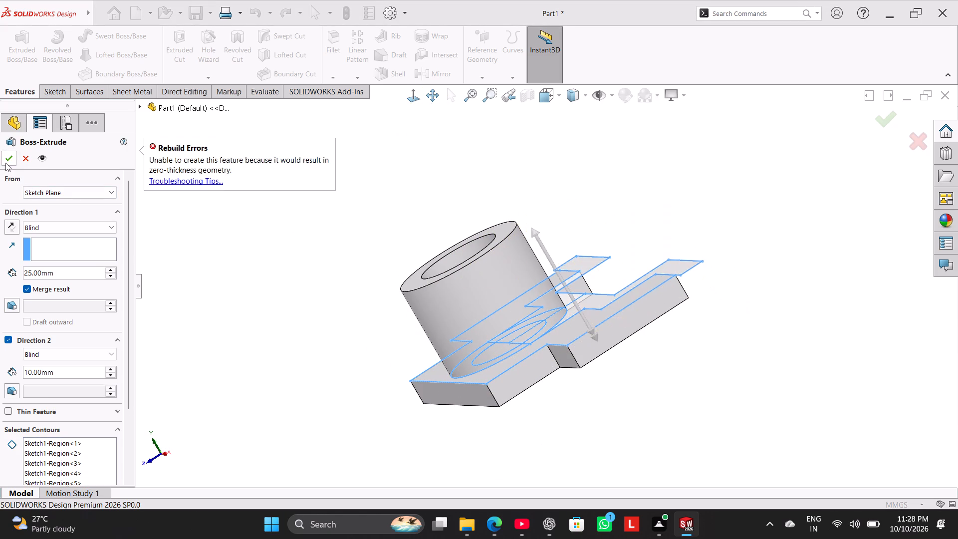
Turn off the second direction and complete the 25 mm boss extrusion.
middle_drag(293, 263, 285, 360)
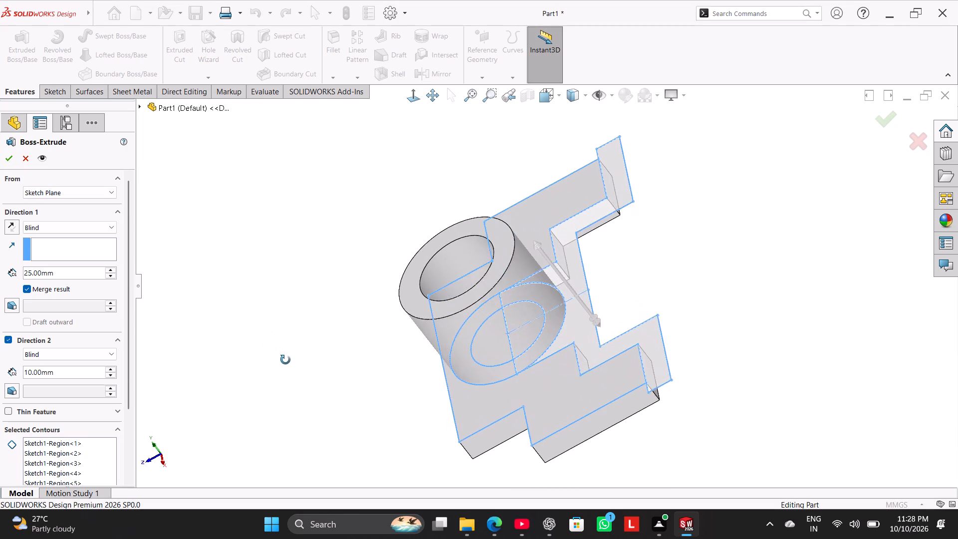
middle_drag(285, 360, 239, 299)
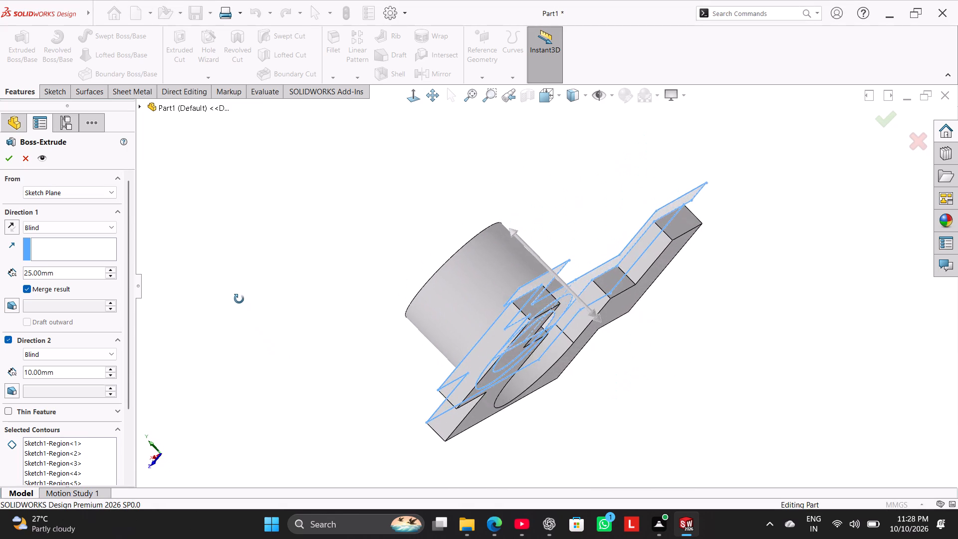
middle_drag(239, 299, 272, 336)
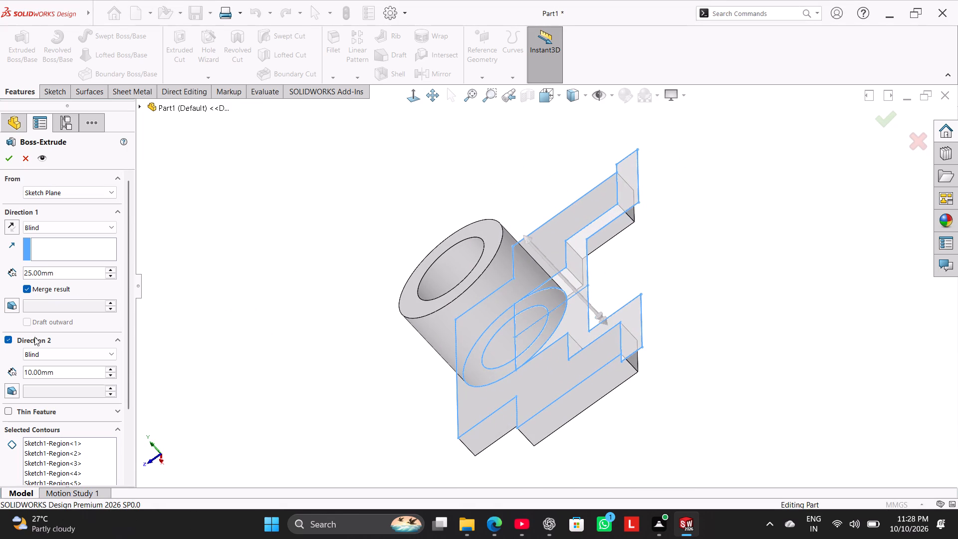
click(10, 343)
click(7, 339)
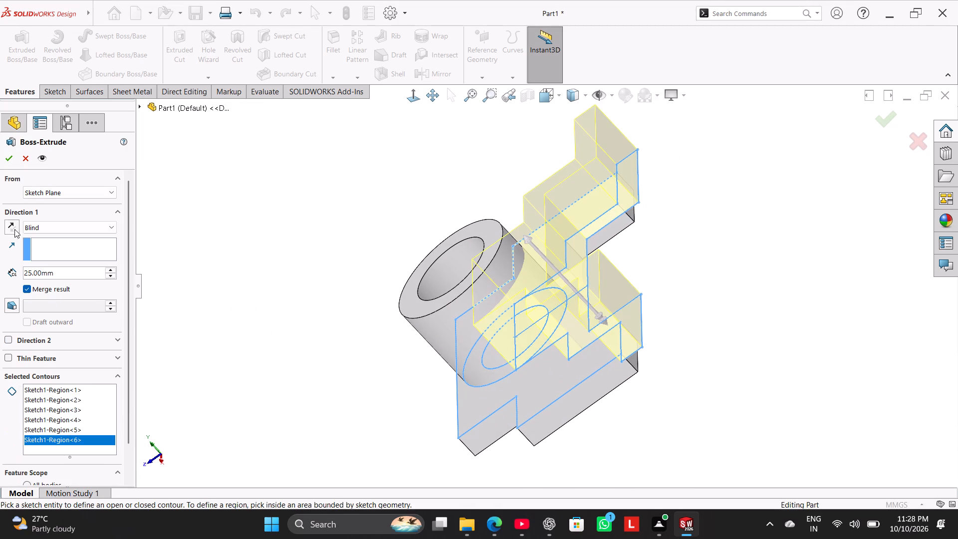
click(5, 156)
Open the stepped wall's extrusion for editing and clear all its selected contours.
middle_drag(323, 279, 344, 316)
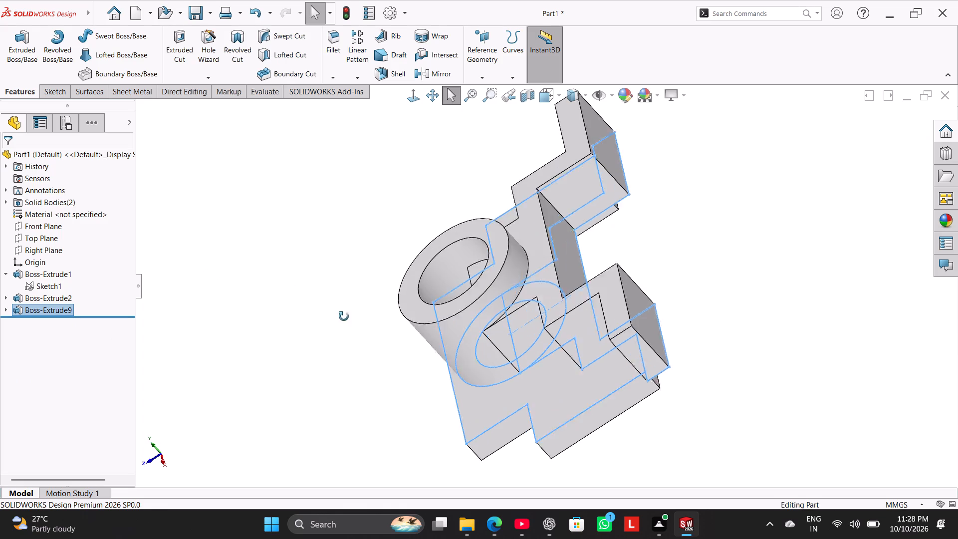
middle_drag(344, 316, 375, 360)
click(326, 389)
middle_drag(329, 384, 298, 300)
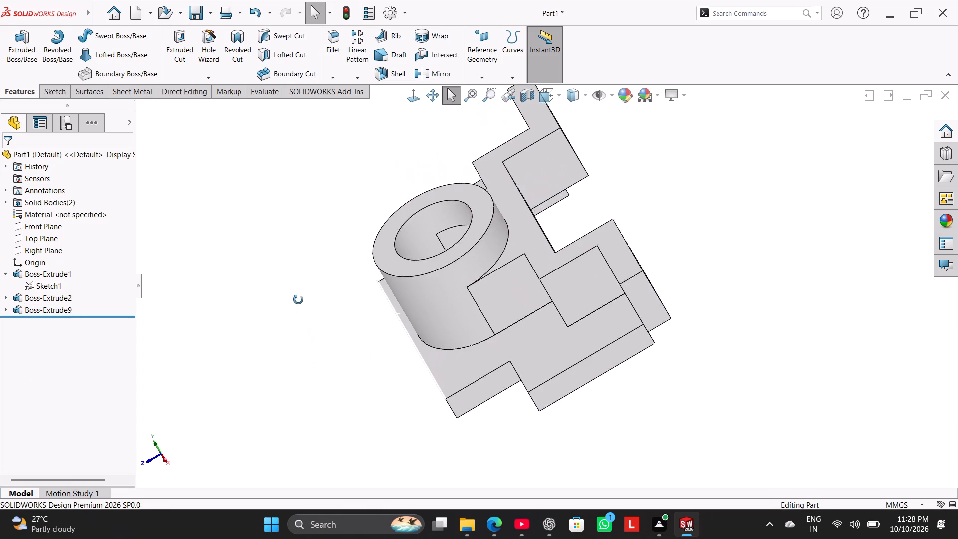
middle_drag(298, 300, 342, 385)
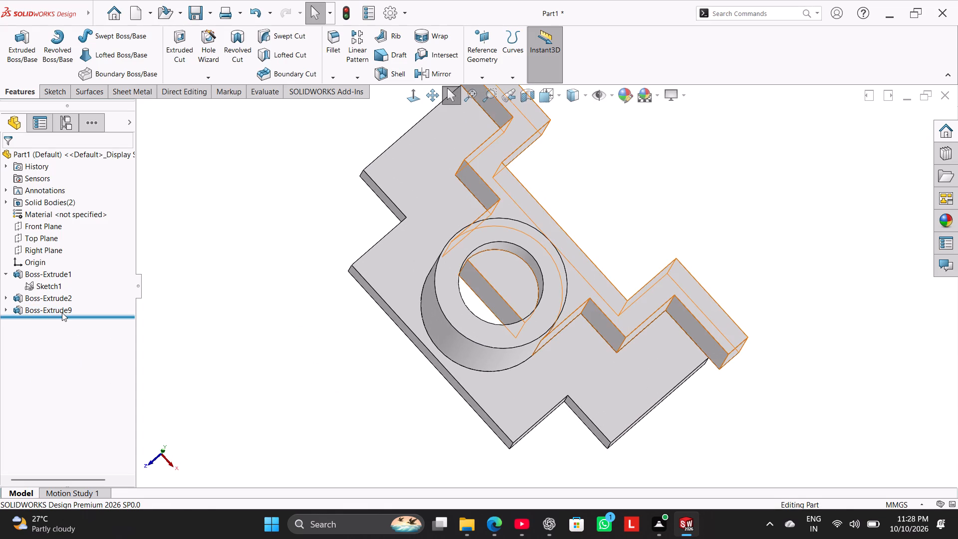
right_click(62, 312)
click(73, 284)
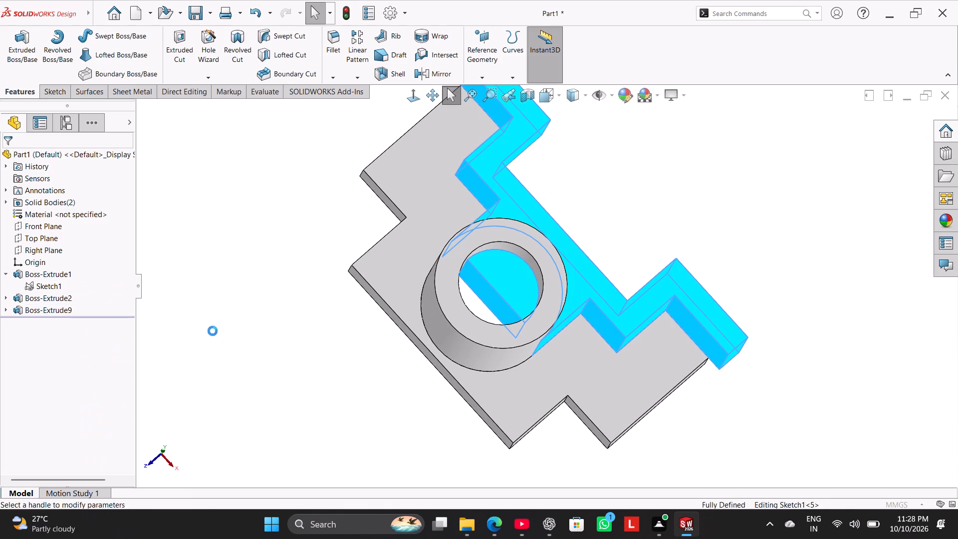
middle_drag(262, 359, 218, 252)
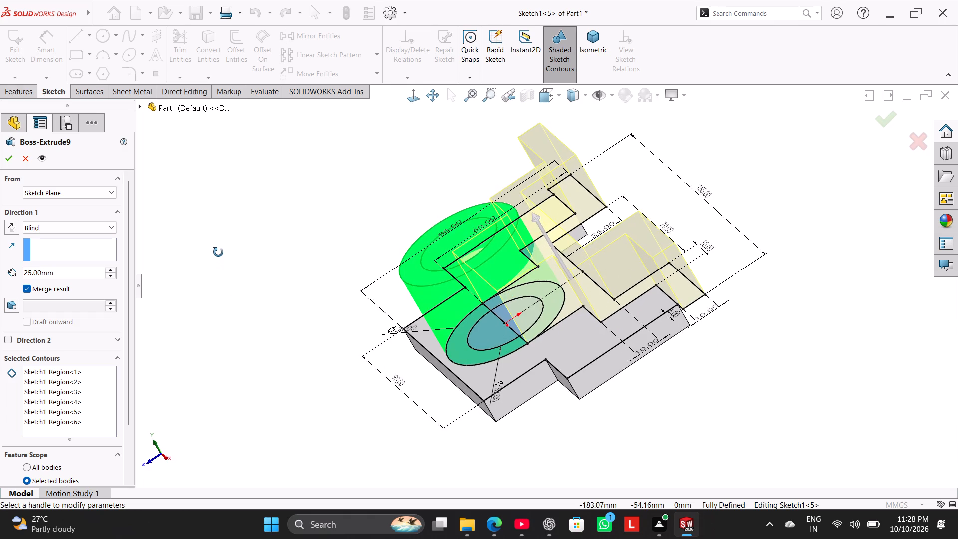
middle_drag(218, 252, 247, 390)
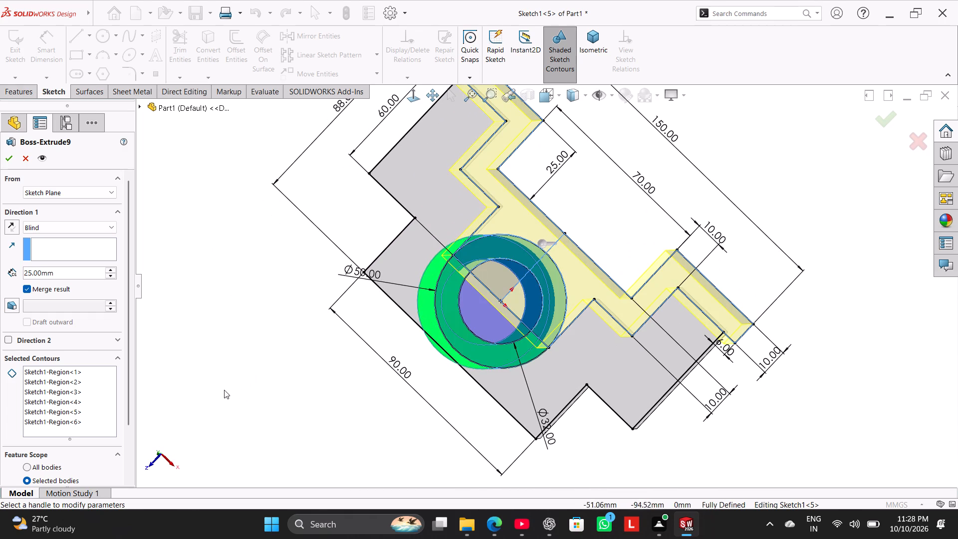
right_click(57, 421)
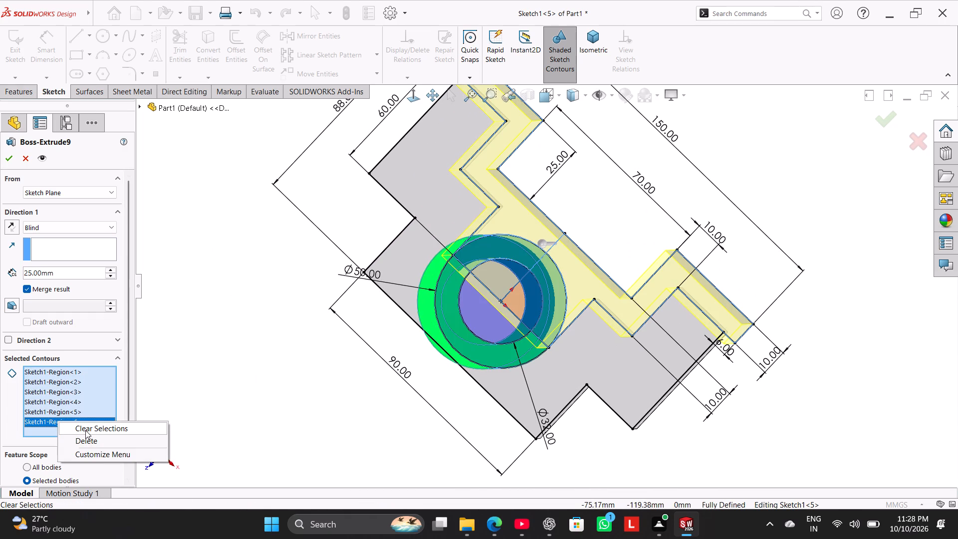
click(85, 430)
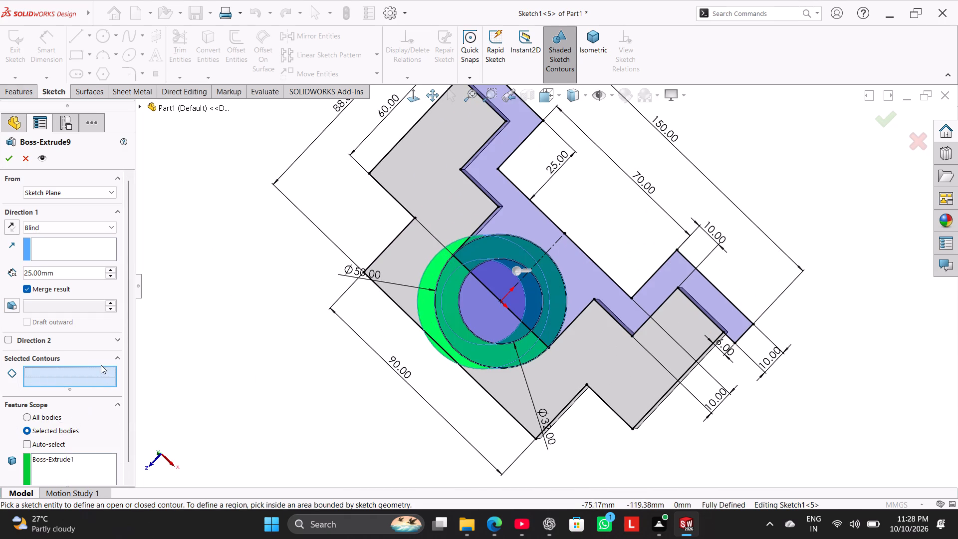
Select only the two stepped strip regions beside the centreline, outside the outer circle, as contours and apply the edited extrusion.
click(101, 365)
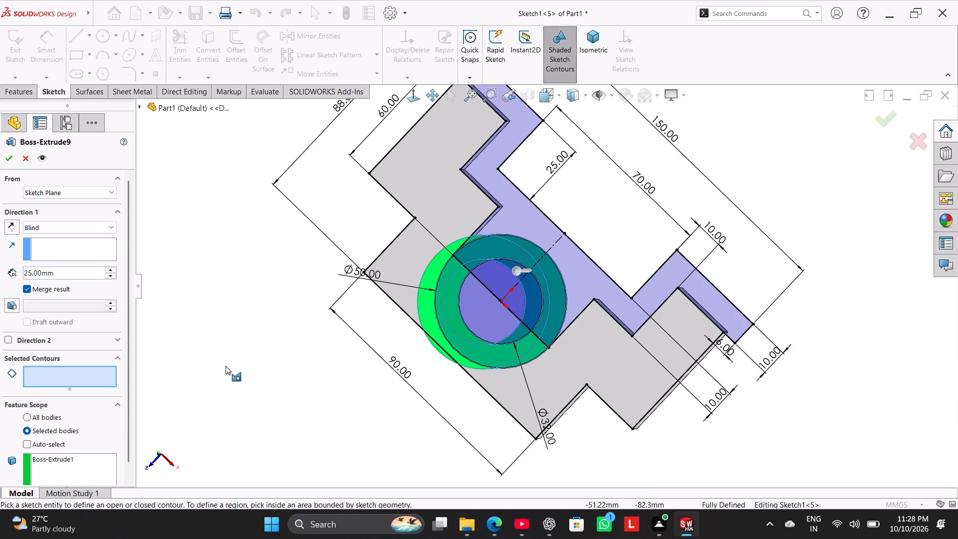
click(94, 373)
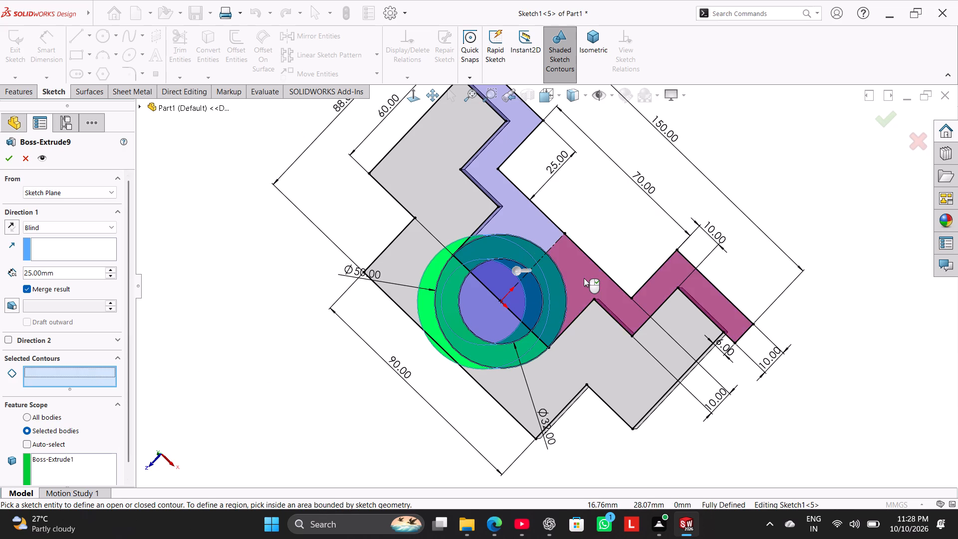
click(584, 278)
click(535, 230)
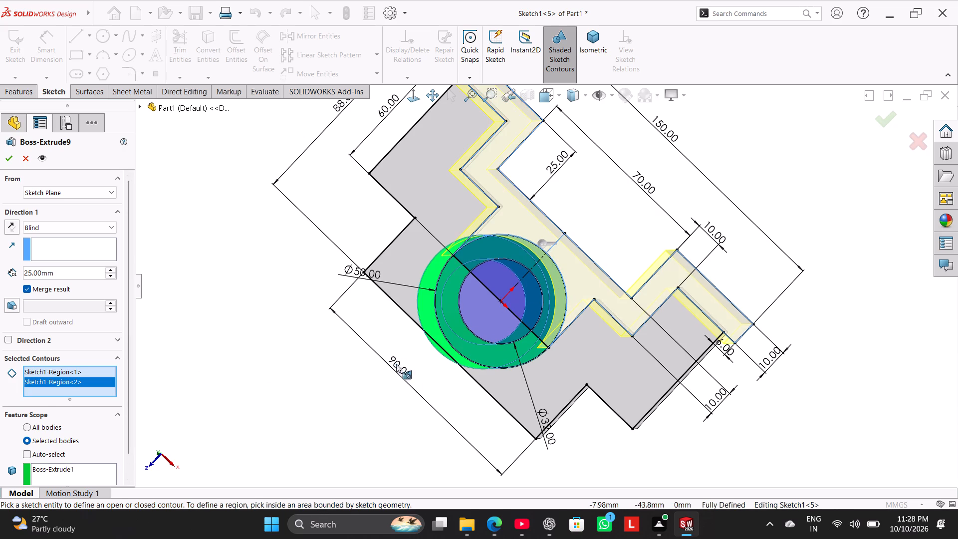
middle_drag(388, 355, 336, 228)
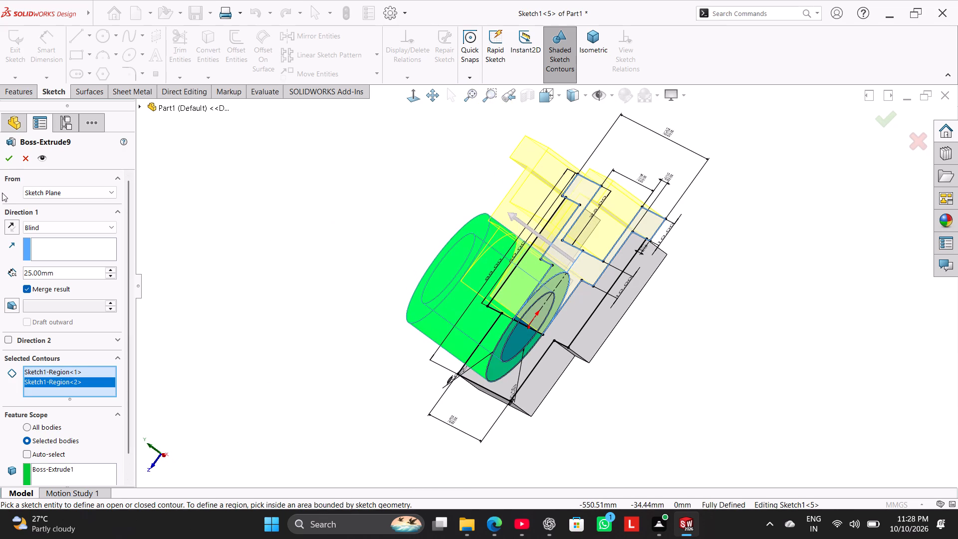
click(8, 157)
Edit the ring's sketch, trim away the whole horizontal diameter line across both circles, exit the sketch and show the part in isometric view.
click(242, 276)
middle_drag(290, 295, 263, 253)
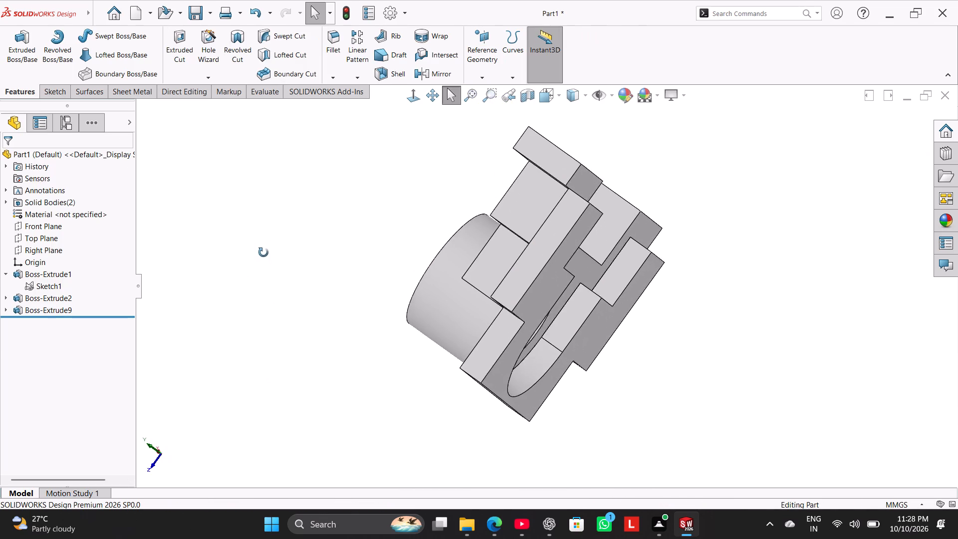
middle_drag(263, 253, 314, 317)
right_drag(327, 371, 531, 223)
middle_drag(361, 314, 307, 225)
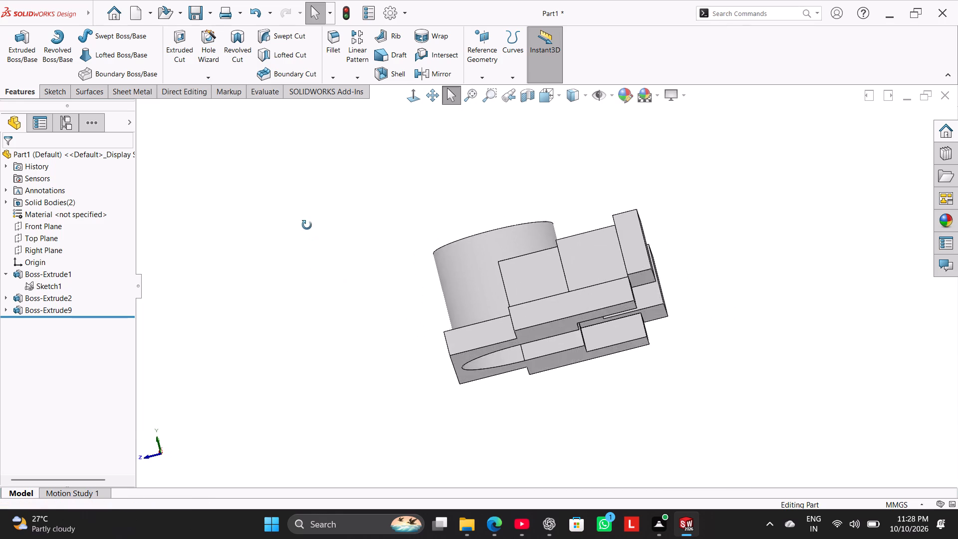
middle_drag(307, 225, 331, 342)
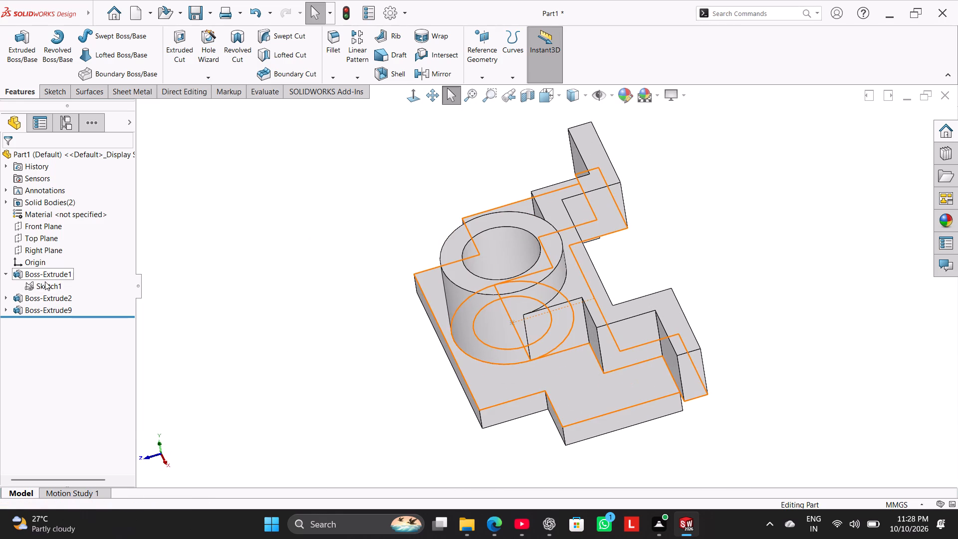
right_click(45, 281)
click(58, 252)
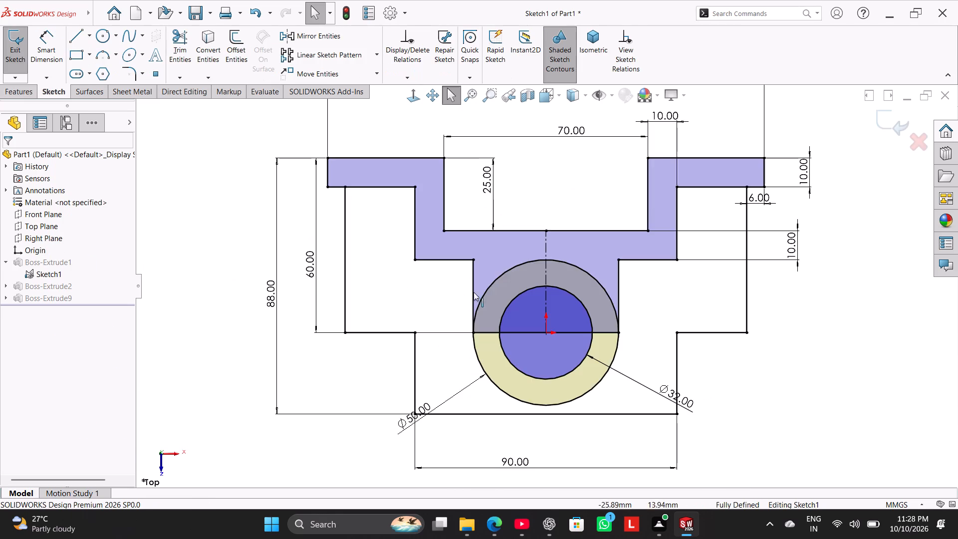
click(179, 56)
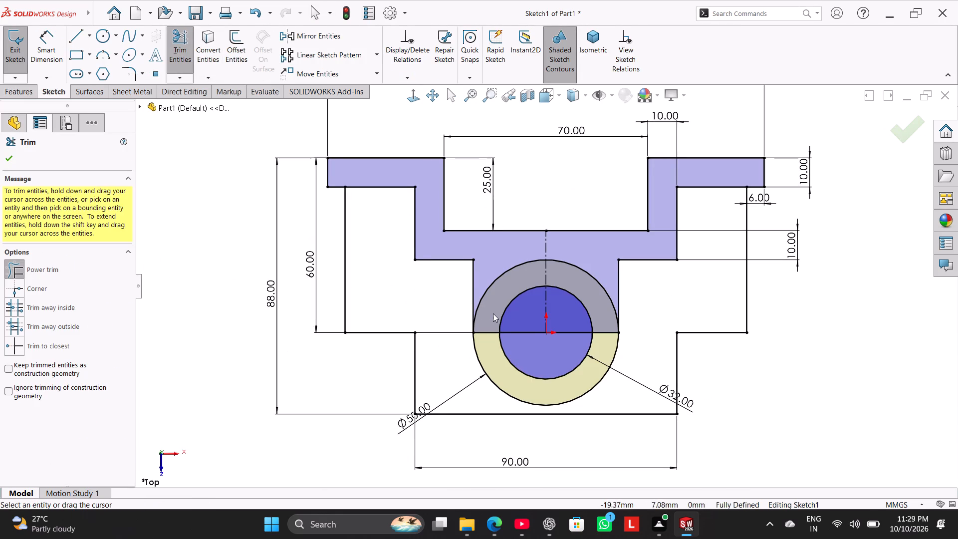
drag(516, 313, 522, 340)
drag(491, 313, 493, 343)
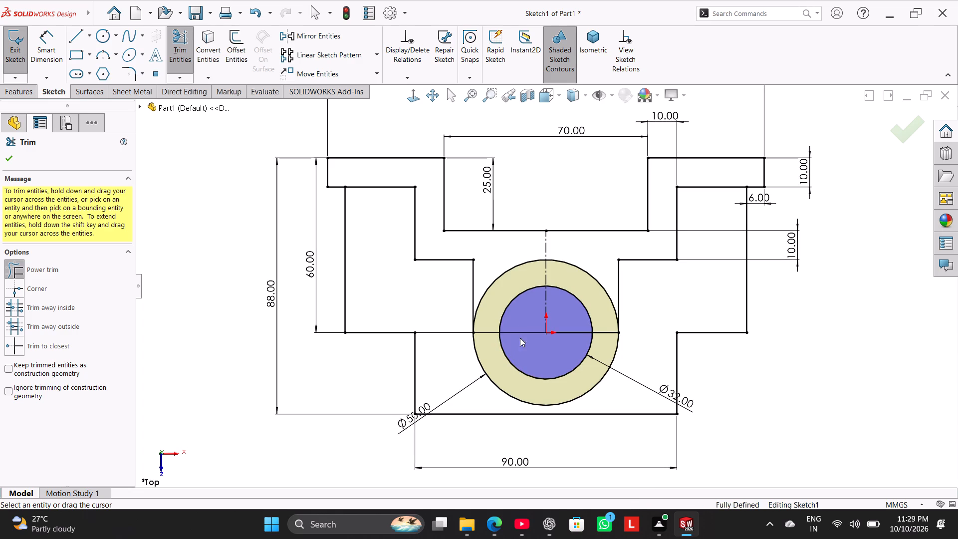
drag(561, 321, 568, 350)
drag(600, 314, 602, 347)
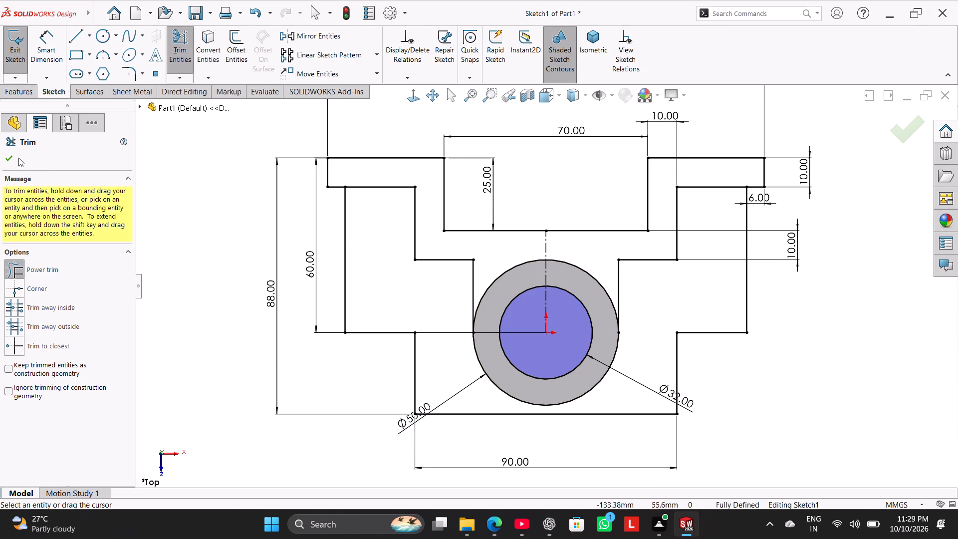
click(4, 155)
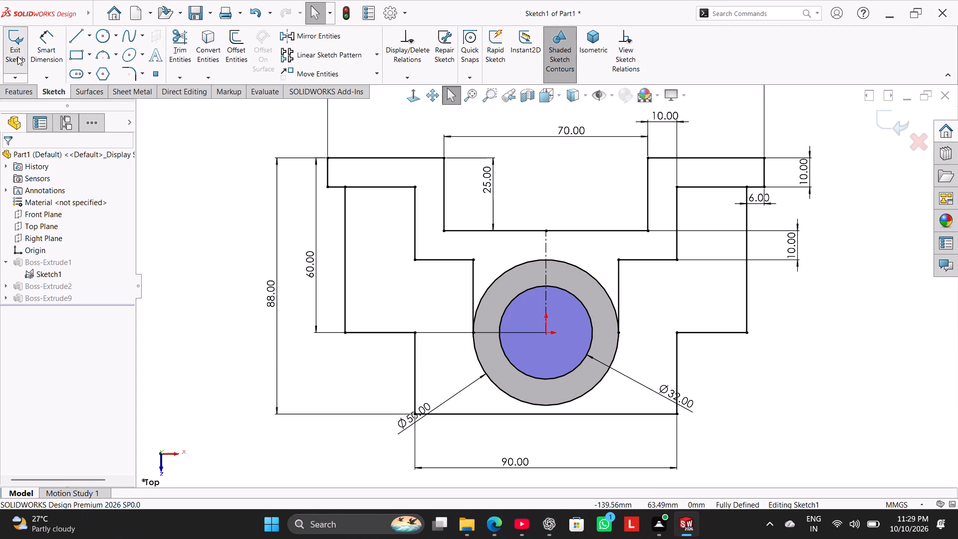
click(17, 56)
right_drag(189, 264, 394, 84)
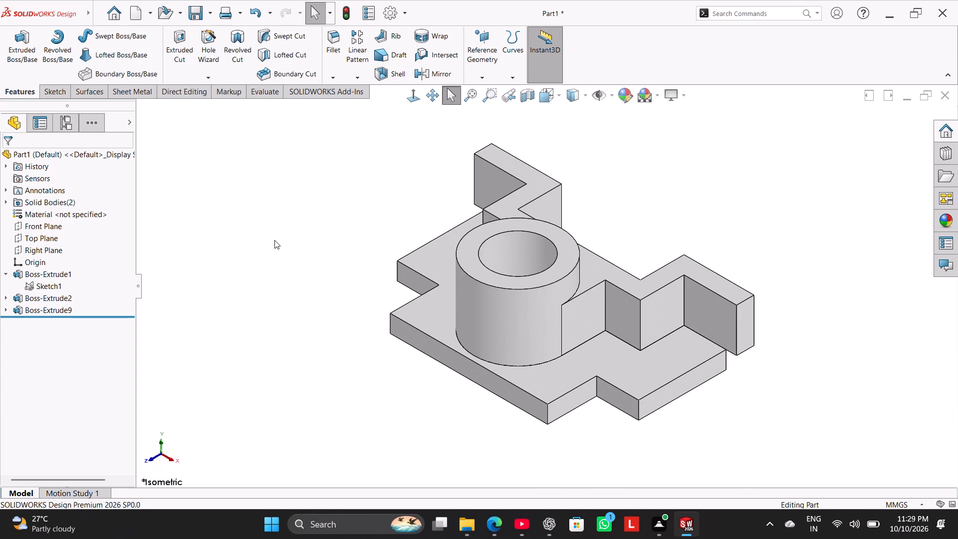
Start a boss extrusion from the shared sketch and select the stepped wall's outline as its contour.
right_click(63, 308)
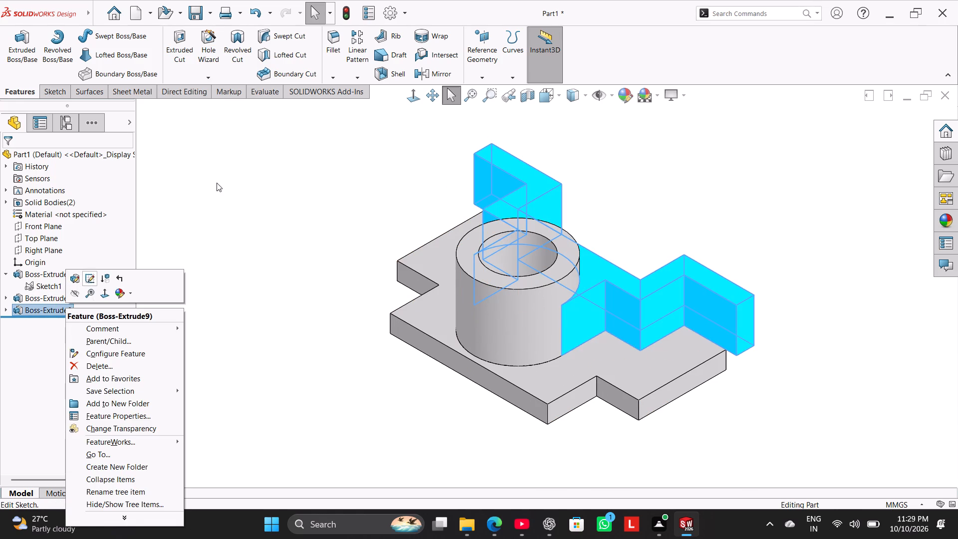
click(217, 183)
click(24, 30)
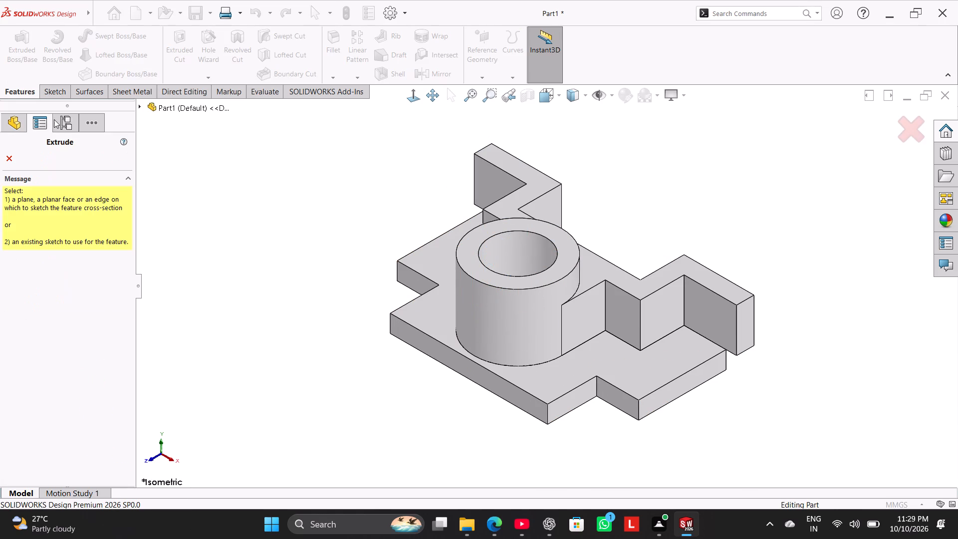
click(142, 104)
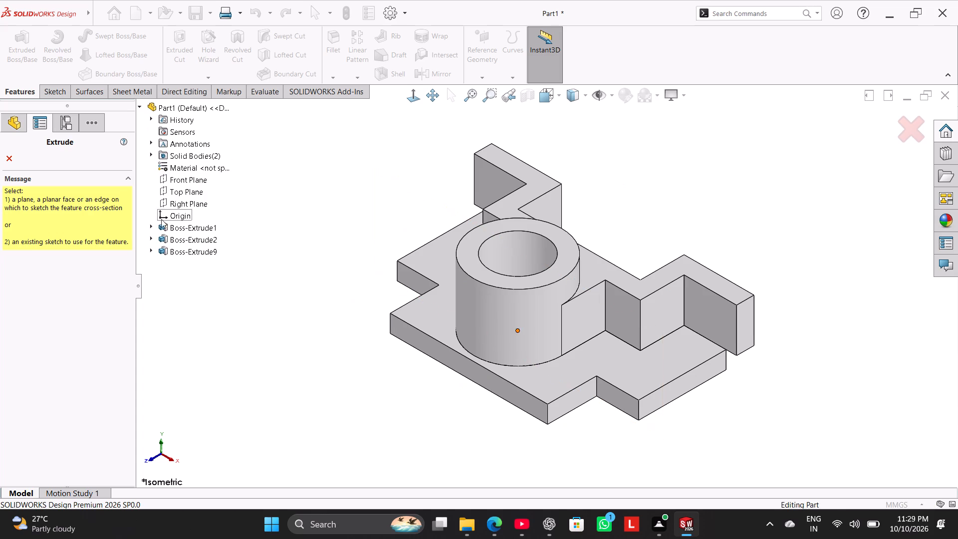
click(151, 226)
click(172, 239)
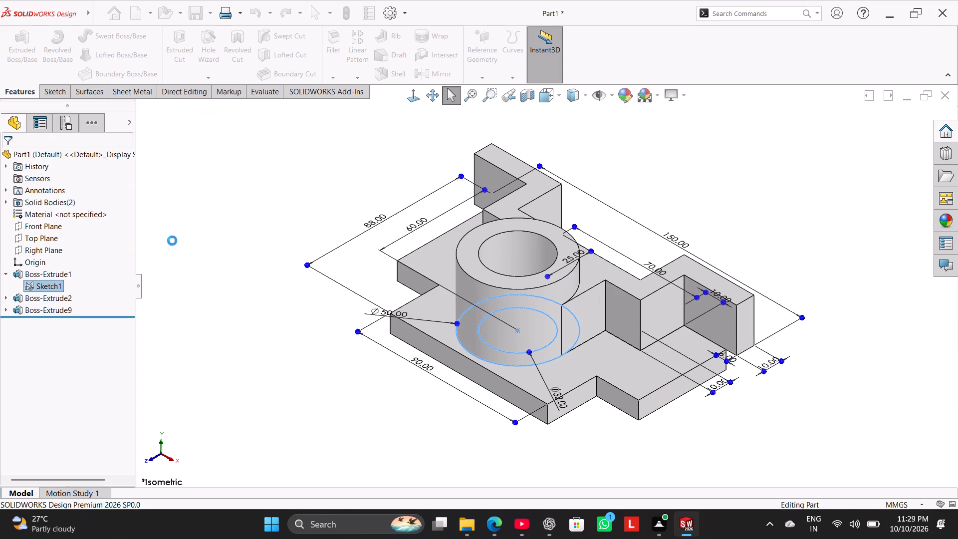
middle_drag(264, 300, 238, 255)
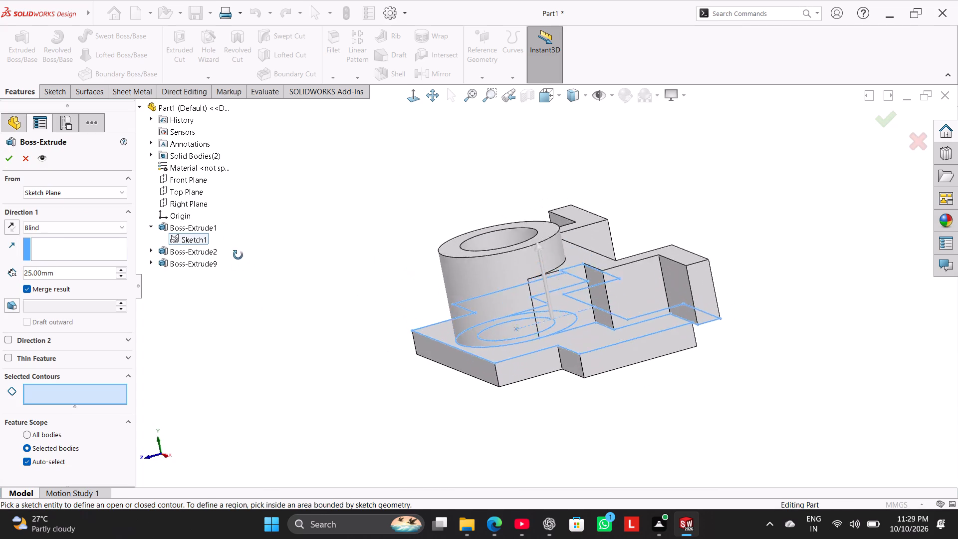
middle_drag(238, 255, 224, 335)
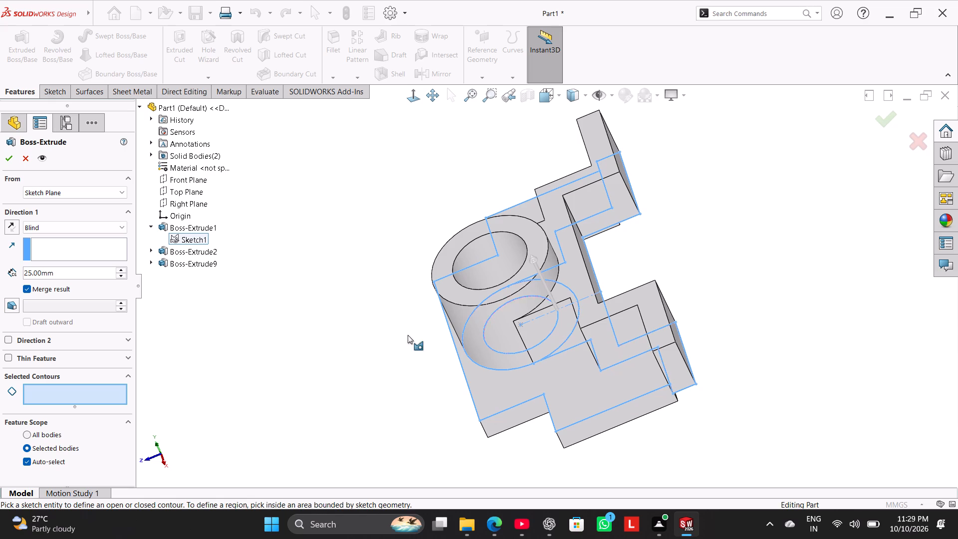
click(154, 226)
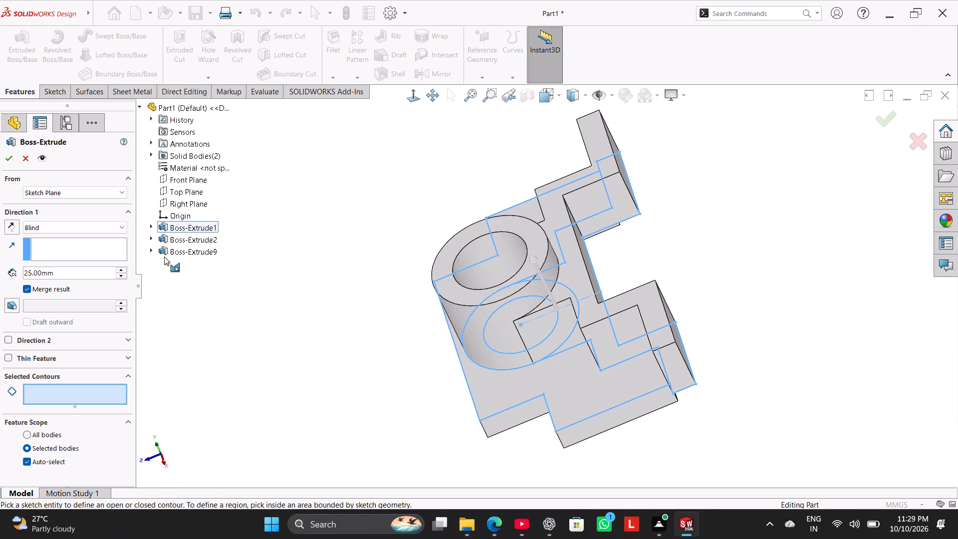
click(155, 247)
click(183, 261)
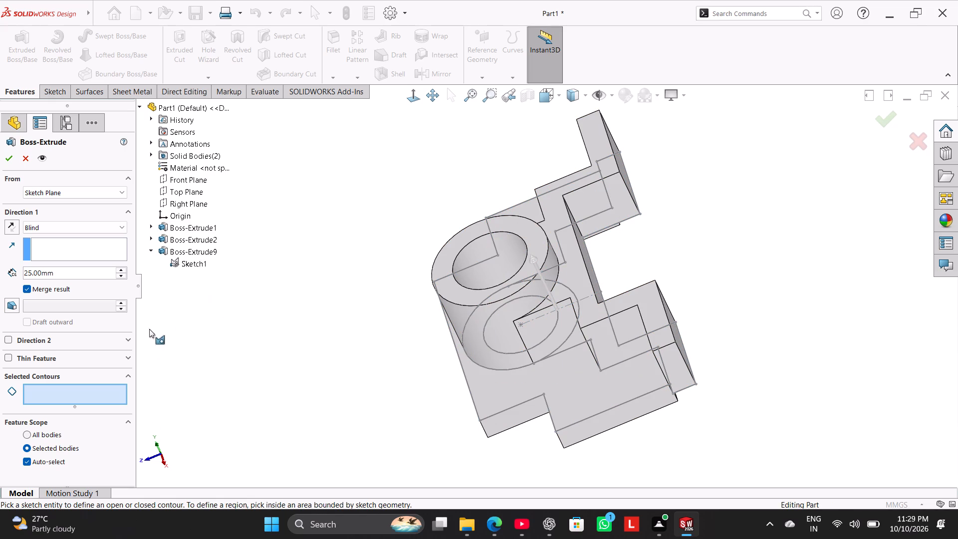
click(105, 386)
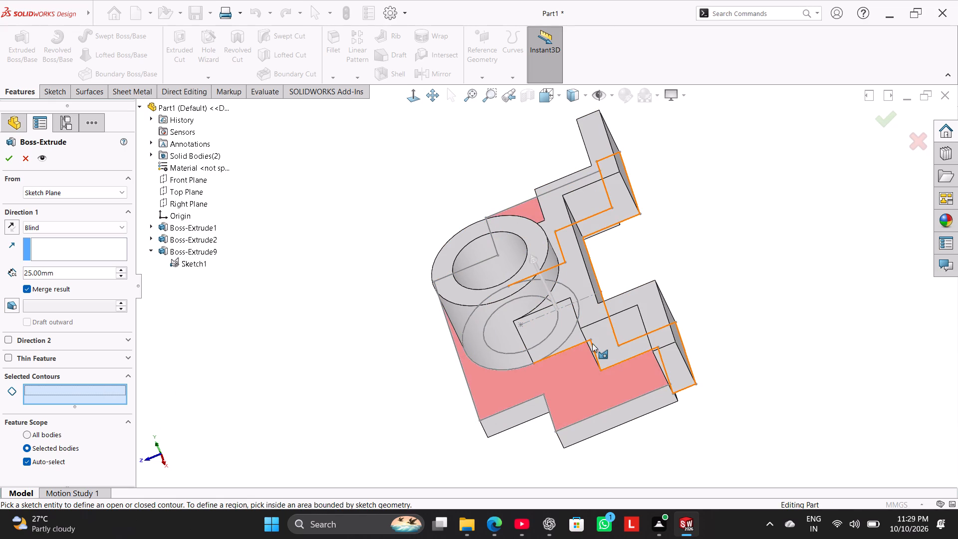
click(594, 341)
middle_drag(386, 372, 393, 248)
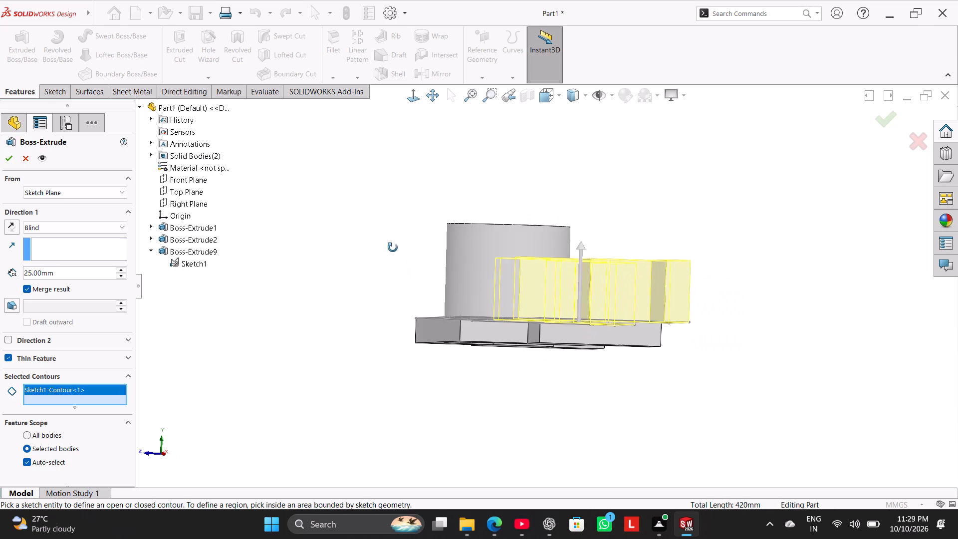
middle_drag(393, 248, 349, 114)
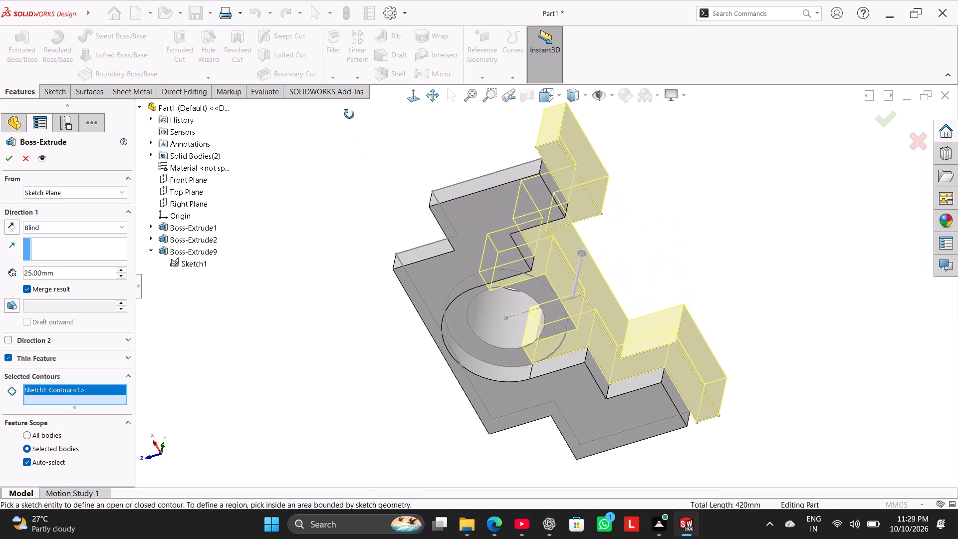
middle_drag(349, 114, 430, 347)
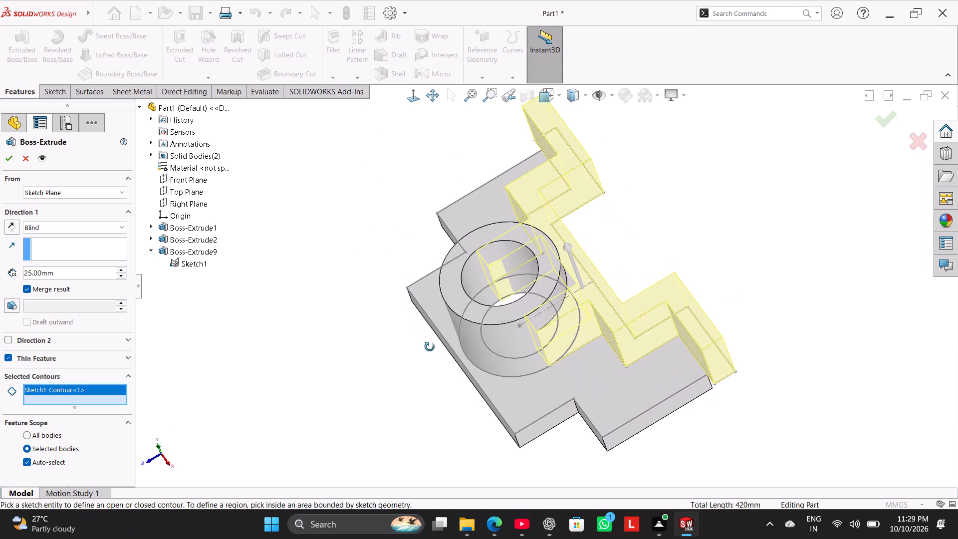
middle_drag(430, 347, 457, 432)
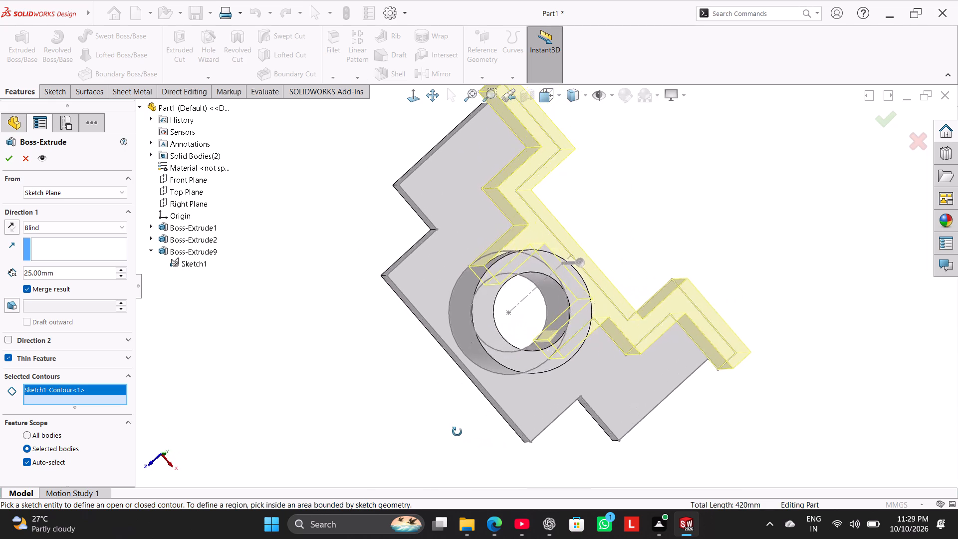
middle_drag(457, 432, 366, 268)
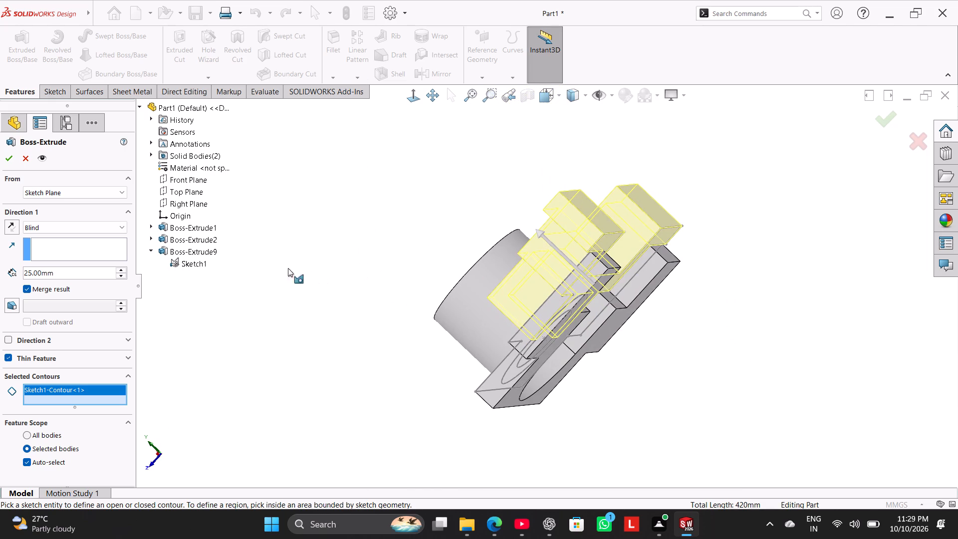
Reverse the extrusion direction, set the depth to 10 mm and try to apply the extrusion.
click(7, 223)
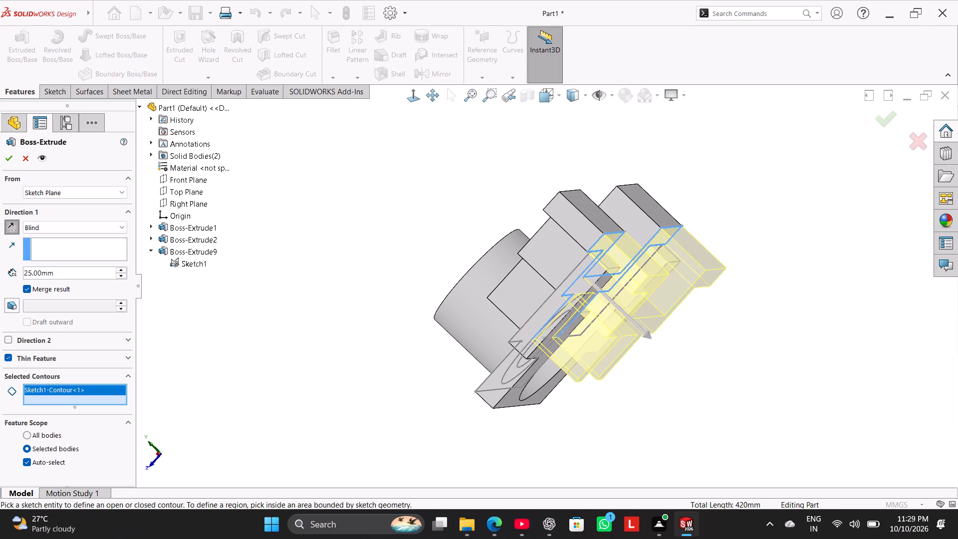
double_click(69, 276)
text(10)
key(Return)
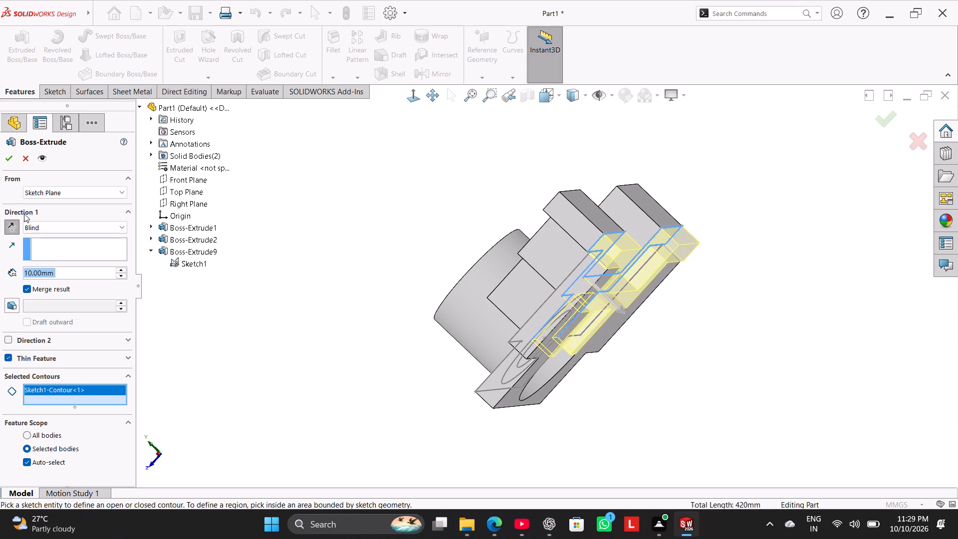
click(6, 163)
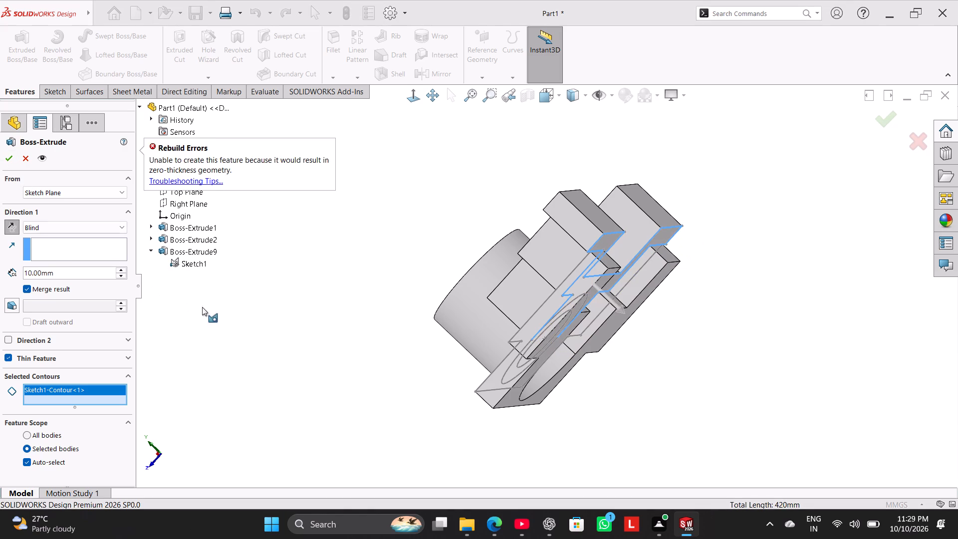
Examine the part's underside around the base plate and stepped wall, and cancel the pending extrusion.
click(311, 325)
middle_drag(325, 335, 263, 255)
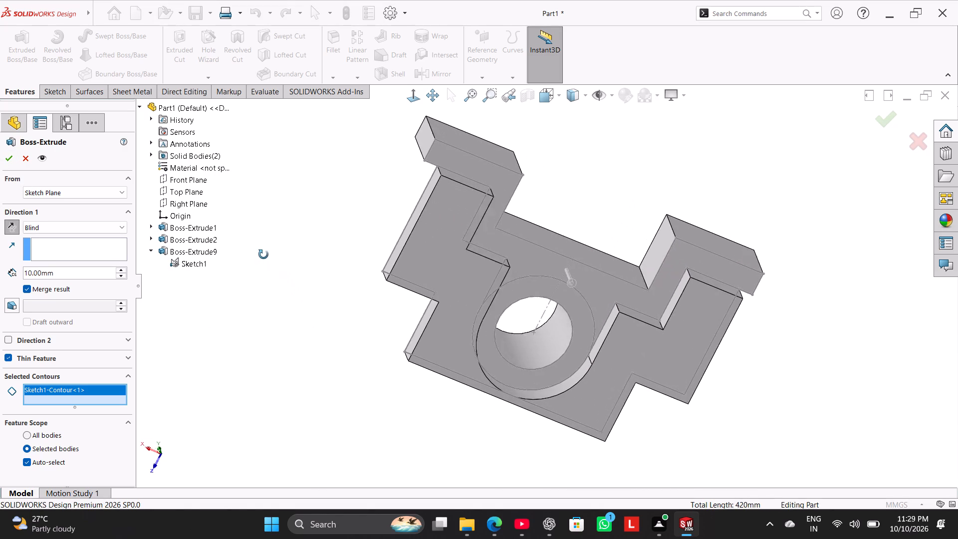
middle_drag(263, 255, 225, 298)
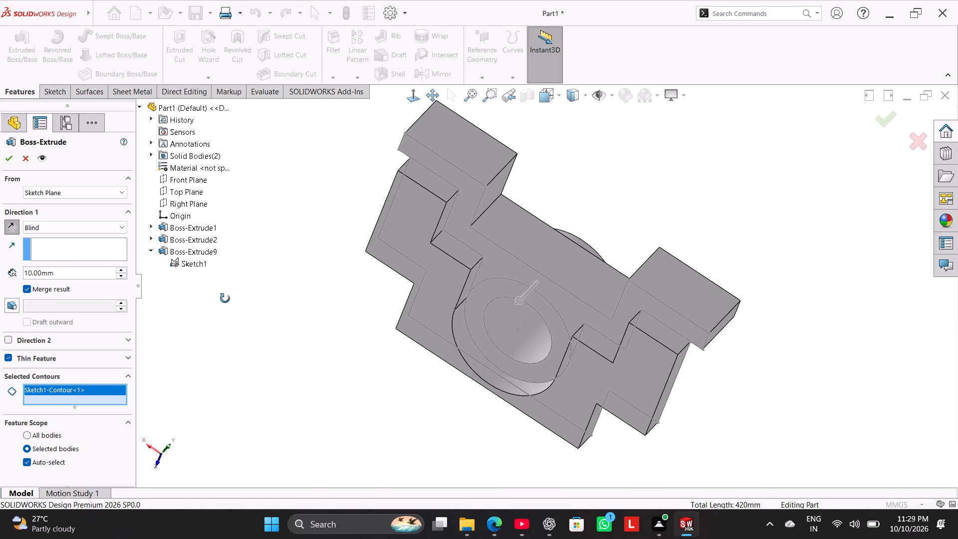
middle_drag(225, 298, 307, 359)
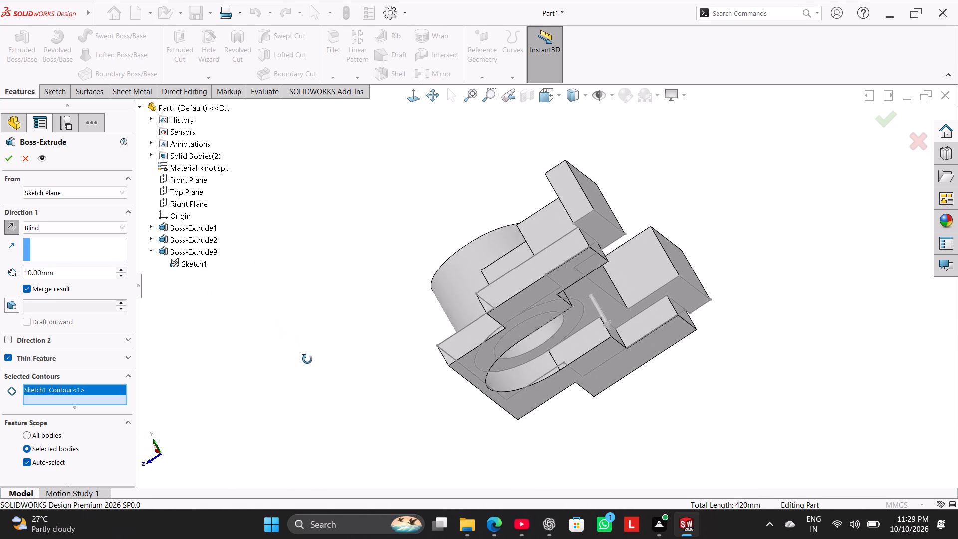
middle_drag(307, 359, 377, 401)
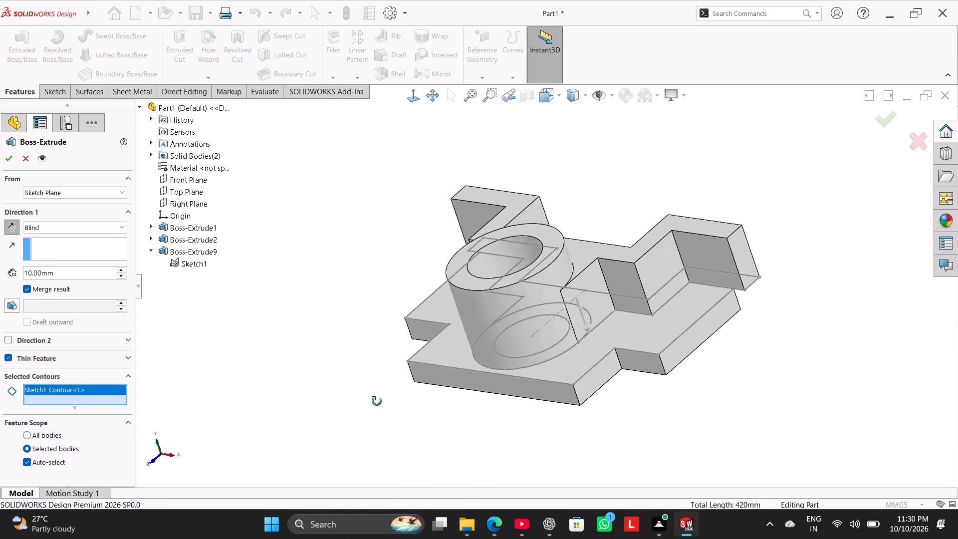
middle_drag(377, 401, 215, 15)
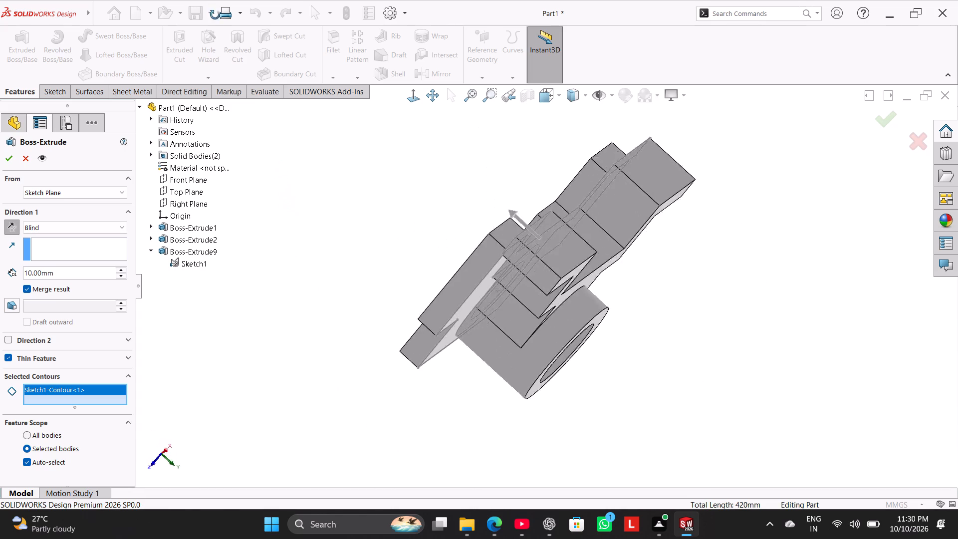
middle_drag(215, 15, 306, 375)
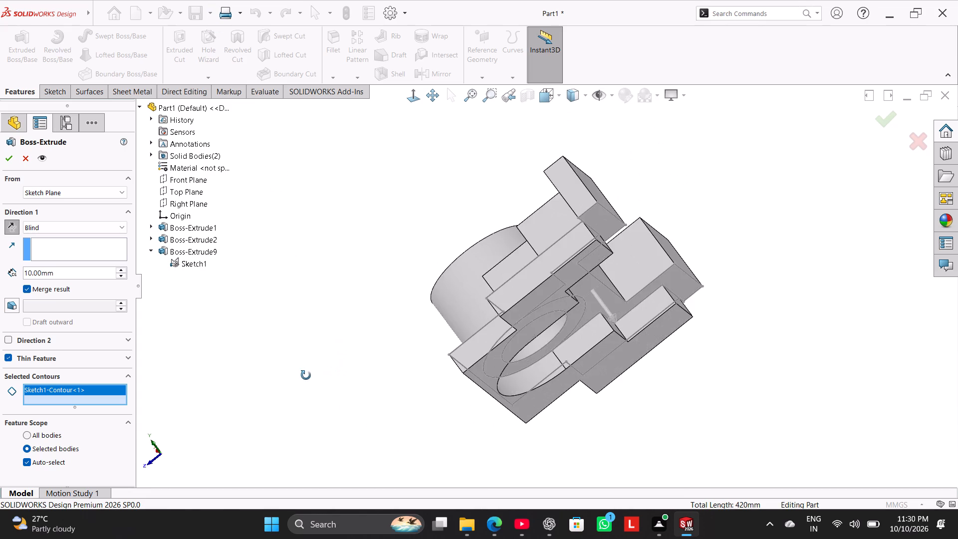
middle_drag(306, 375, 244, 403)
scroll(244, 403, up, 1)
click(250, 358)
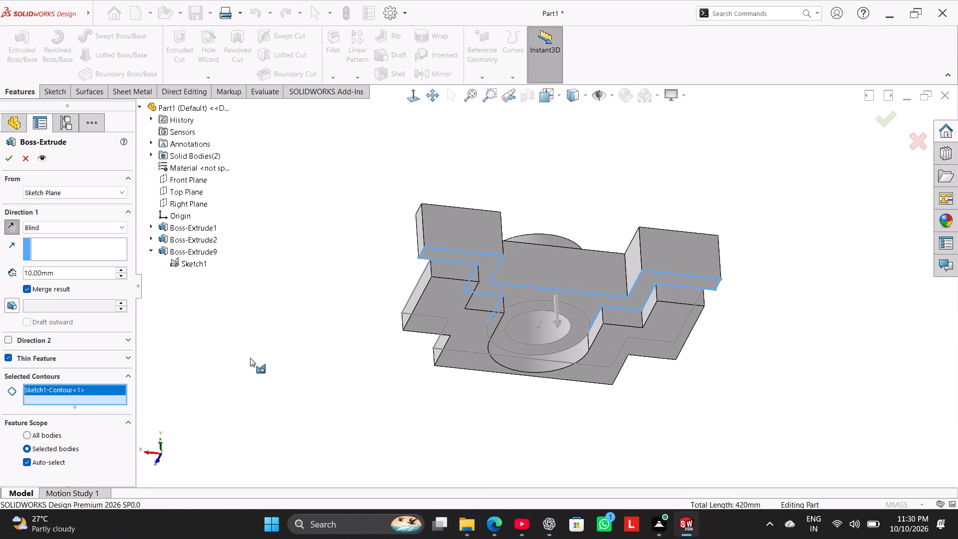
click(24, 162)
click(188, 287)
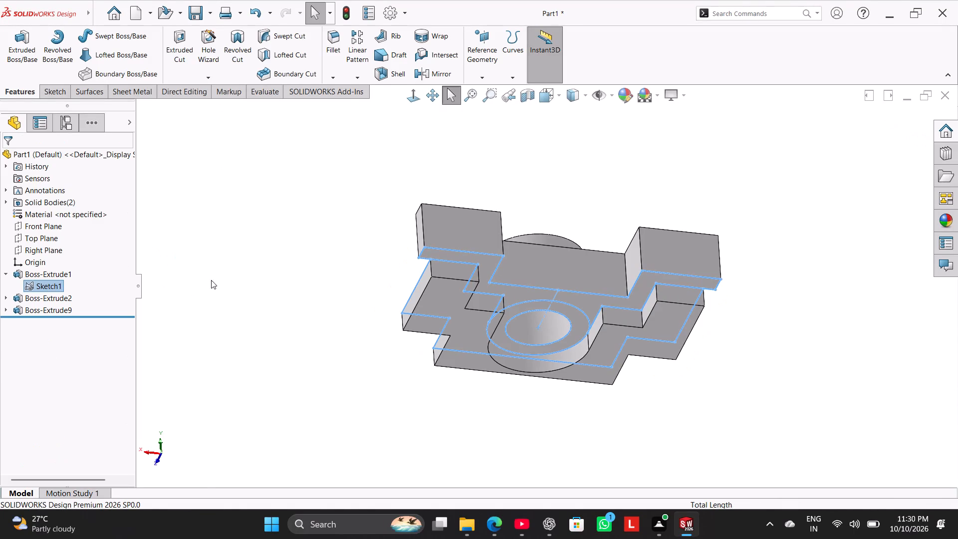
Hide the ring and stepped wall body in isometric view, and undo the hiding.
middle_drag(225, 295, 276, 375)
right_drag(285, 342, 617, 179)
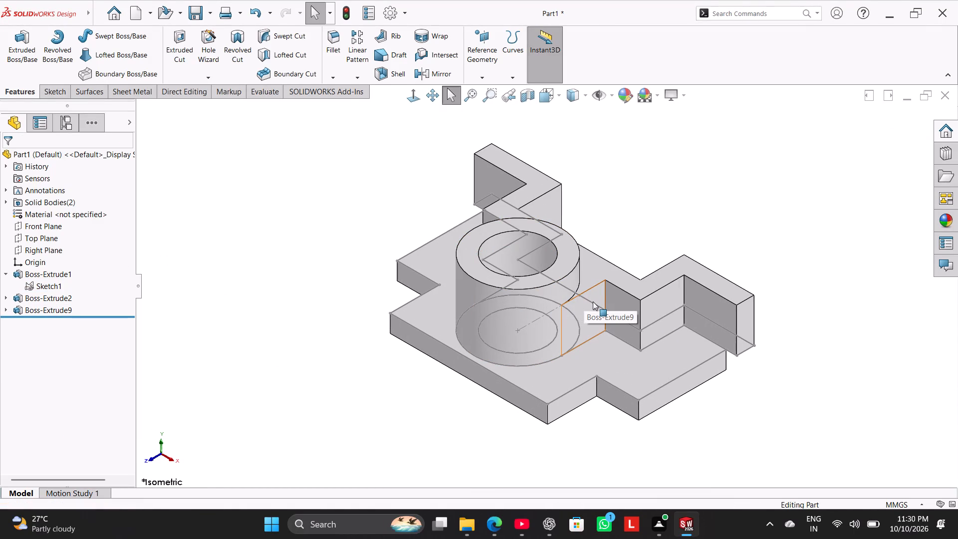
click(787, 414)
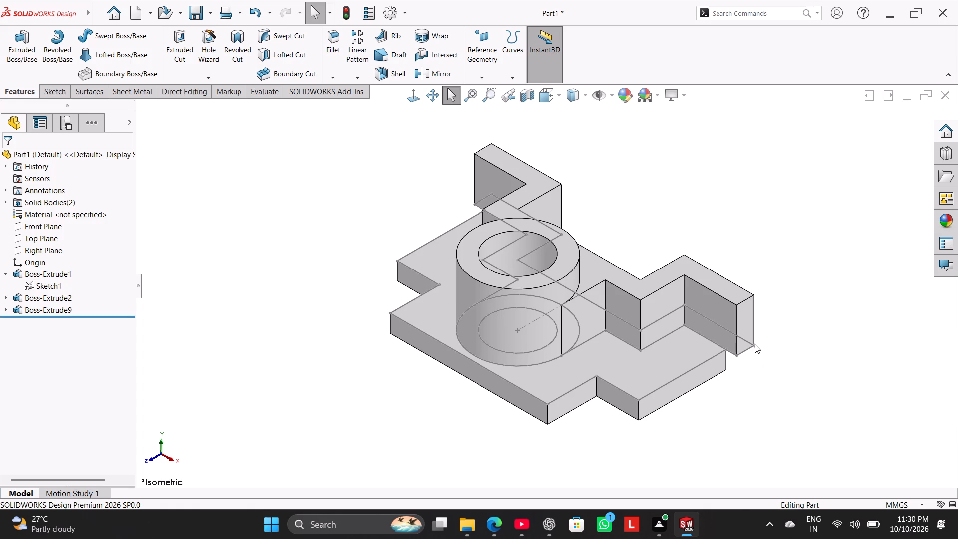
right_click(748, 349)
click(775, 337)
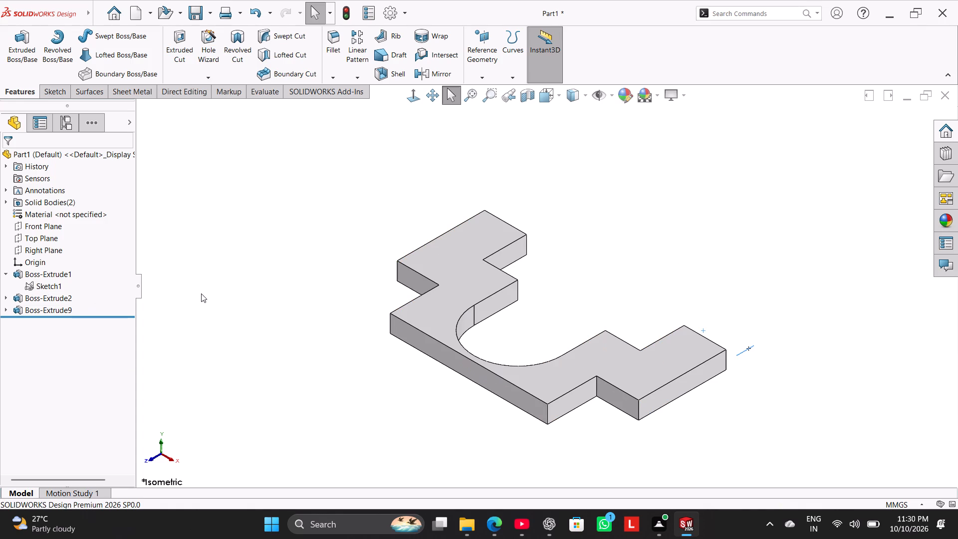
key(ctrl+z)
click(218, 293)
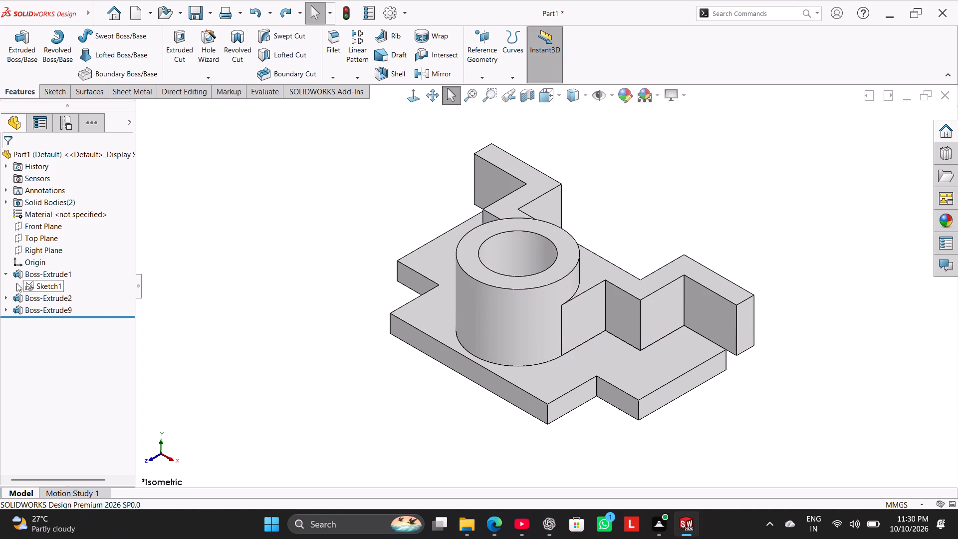
Edit the 10 mm base plate extrusion to add both of the stepped wall's sketch regions to its selected contours.
click(7, 274)
right_click(35, 284)
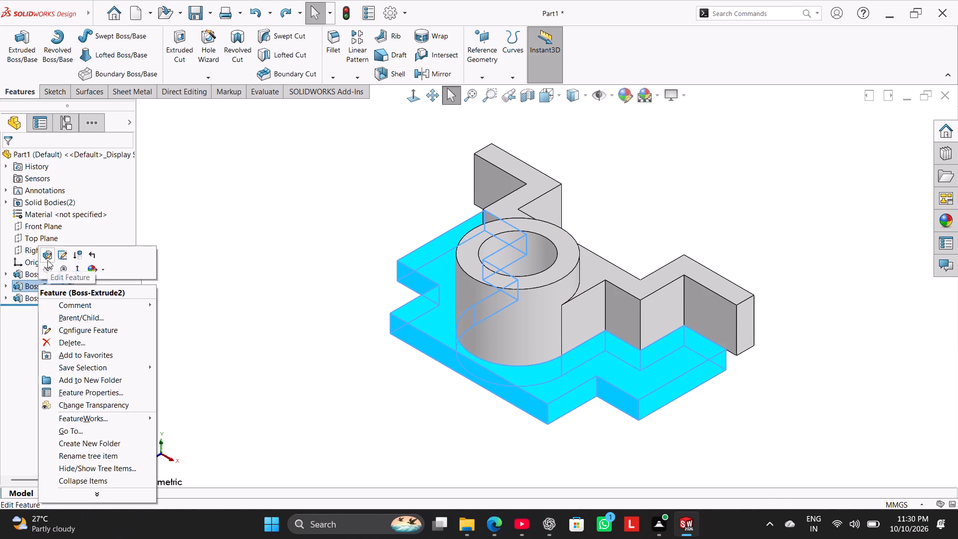
click(47, 260)
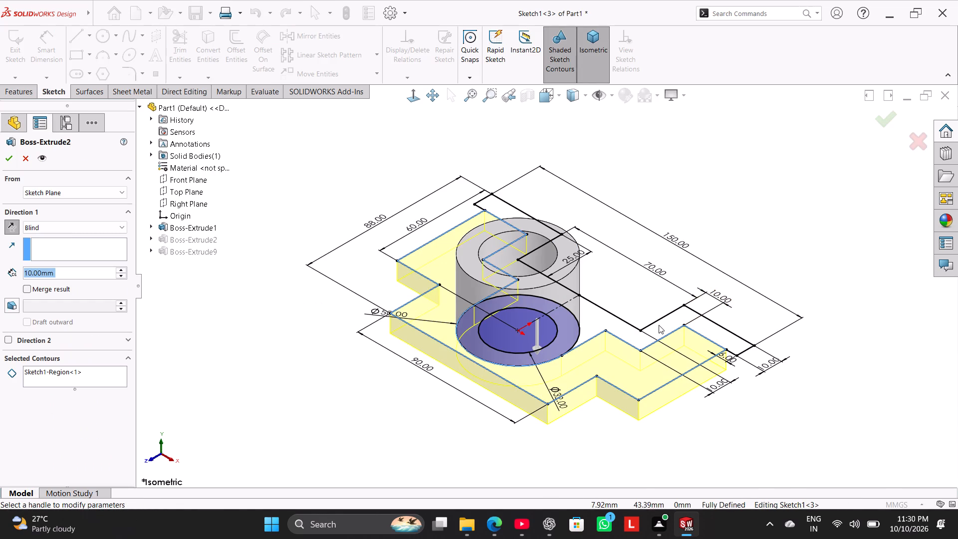
middle_drag(307, 350, 277, 407)
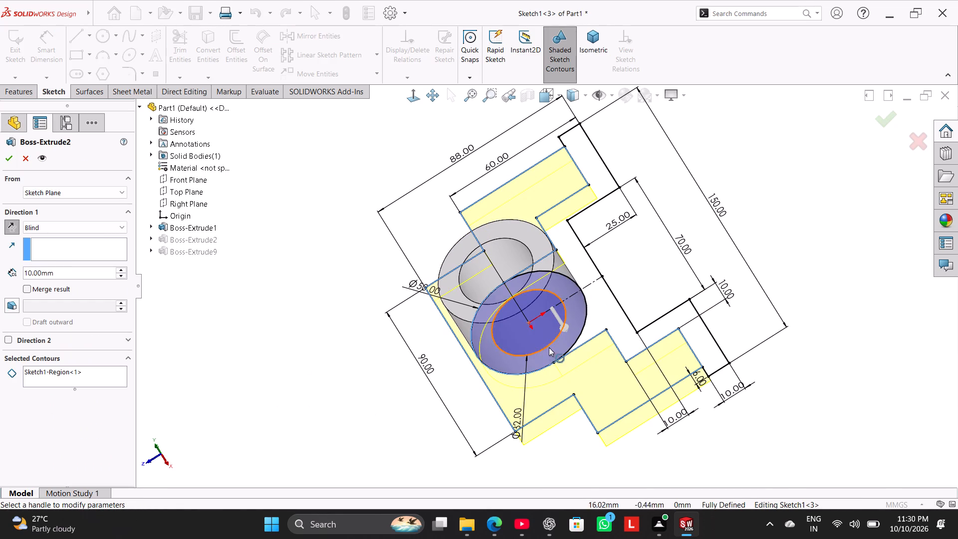
click(71, 374)
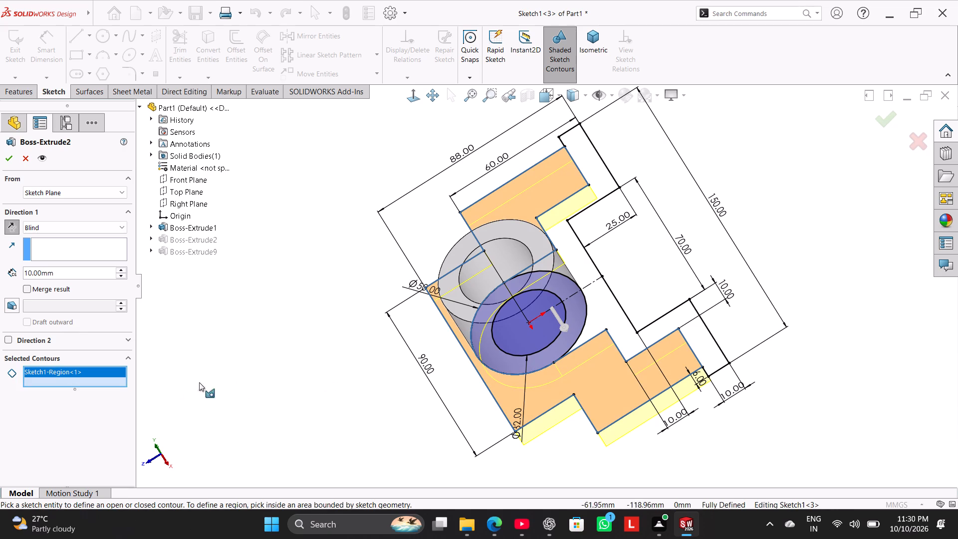
click(104, 381)
click(616, 334)
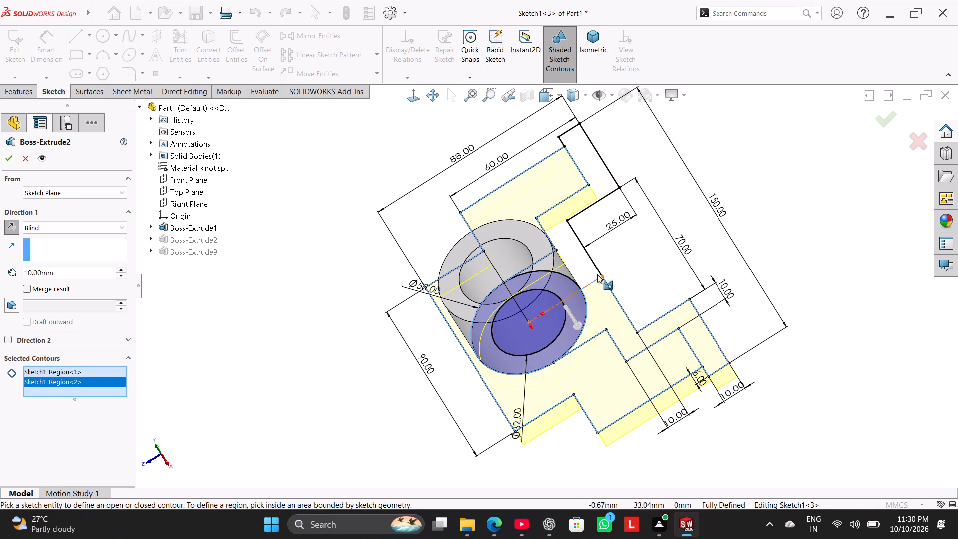
click(579, 262)
middle_drag(358, 392, 342, 264)
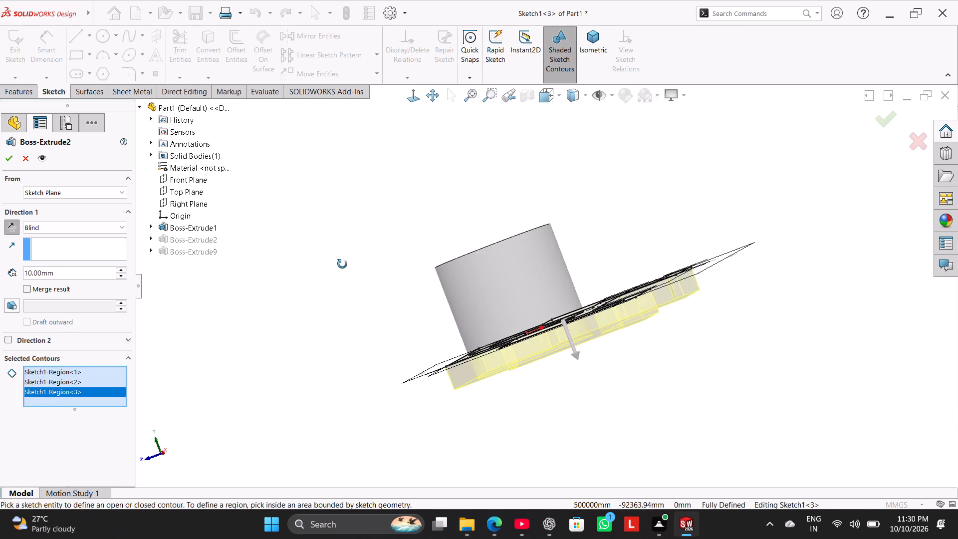
middle_drag(342, 264, 337, 298)
click(8, 164)
Examine the base plate's underside and the area beneath the stepped wall from several angles, returning to isometric view.
drag(286, 299, 294, 304)
middle_drag(381, 359, 339, 206)
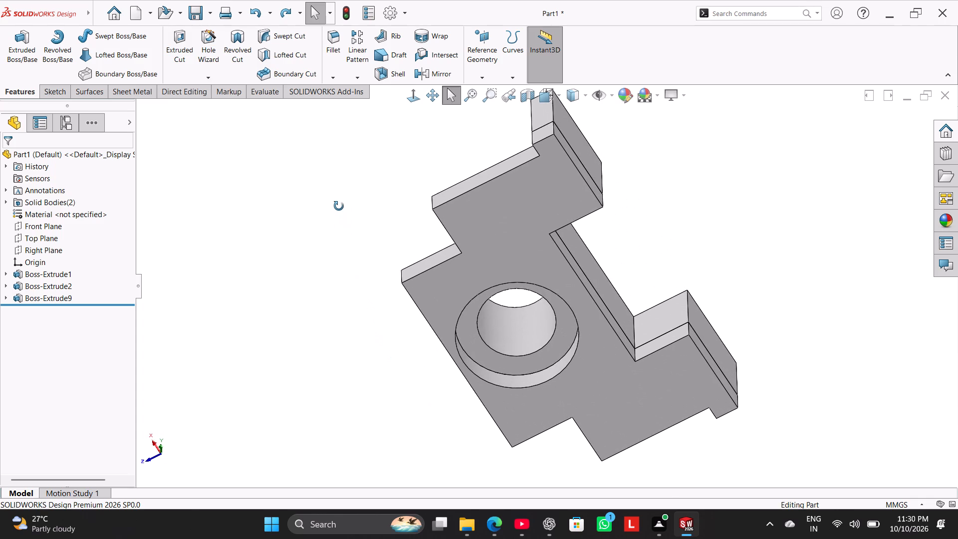
middle_drag(339, 206, 290, 261)
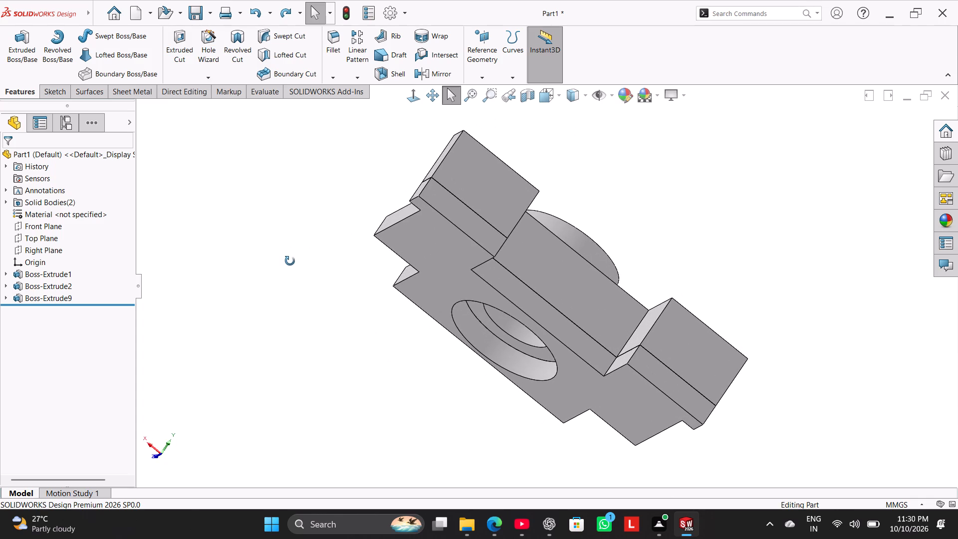
middle_drag(290, 261, 347, 301)
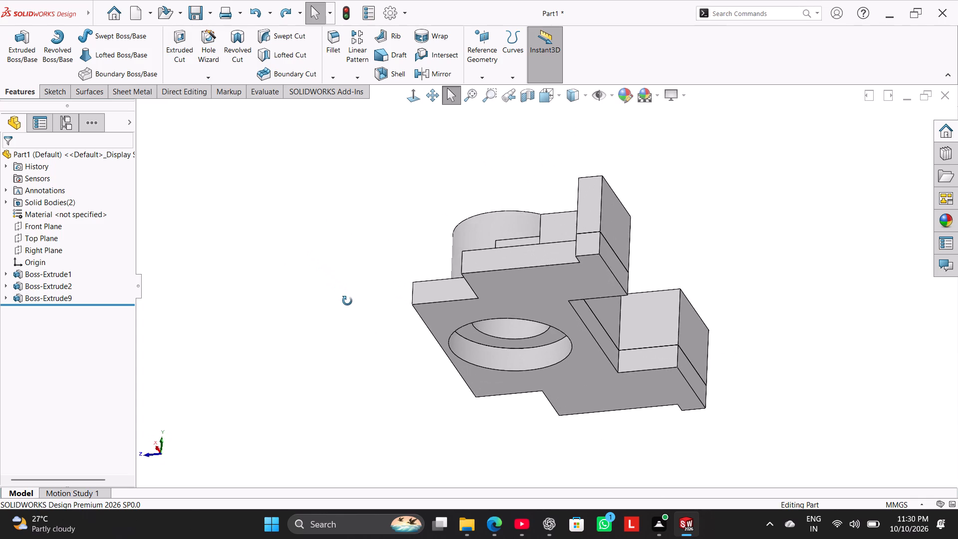
middle_drag(347, 301, 346, 304)
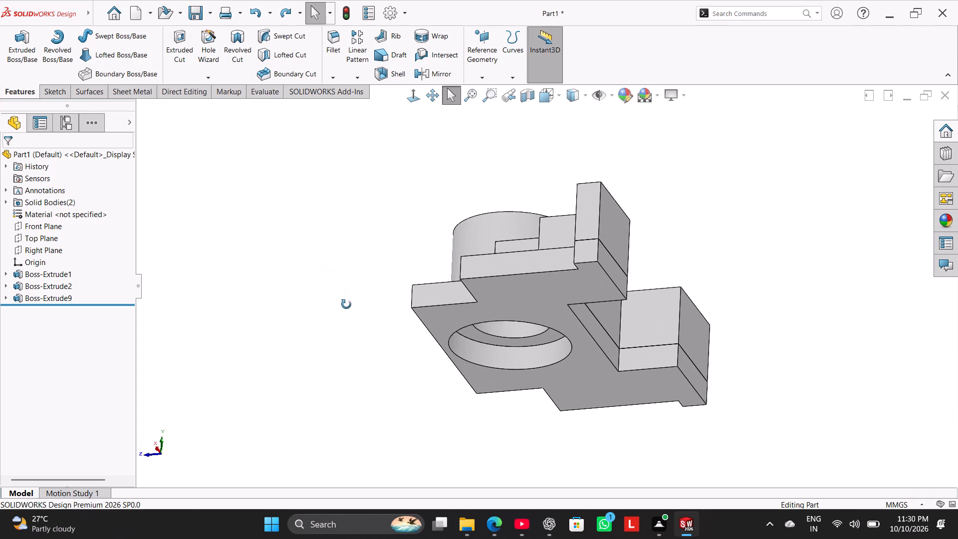
middle_drag(346, 304, 366, 357)
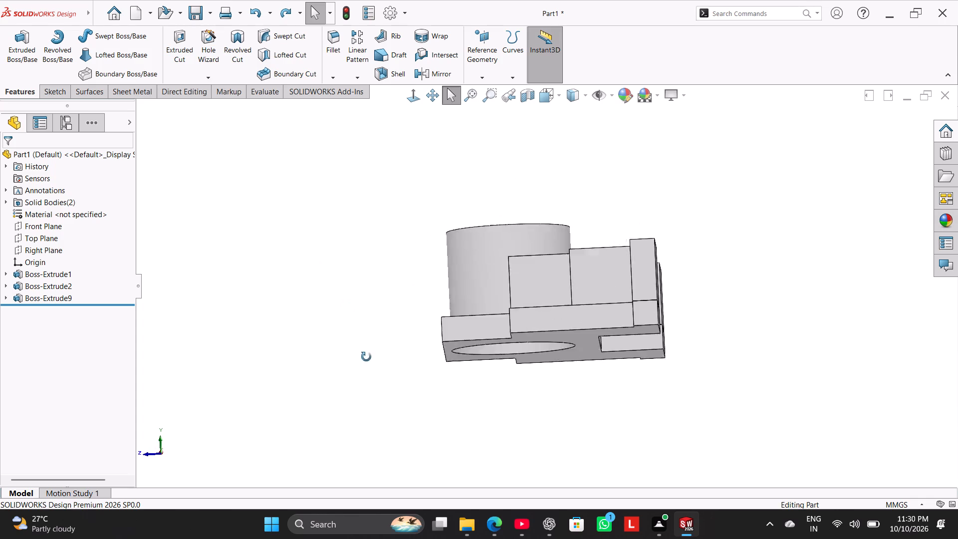
middle_drag(366, 357, 437, 463)
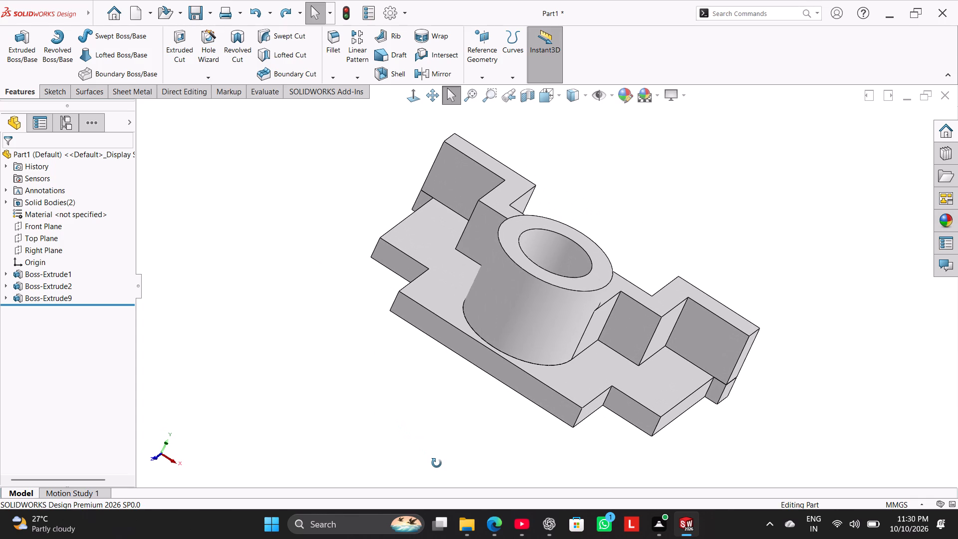
middle_drag(437, 463, 426, 460)
right_drag(386, 414, 470, 343)
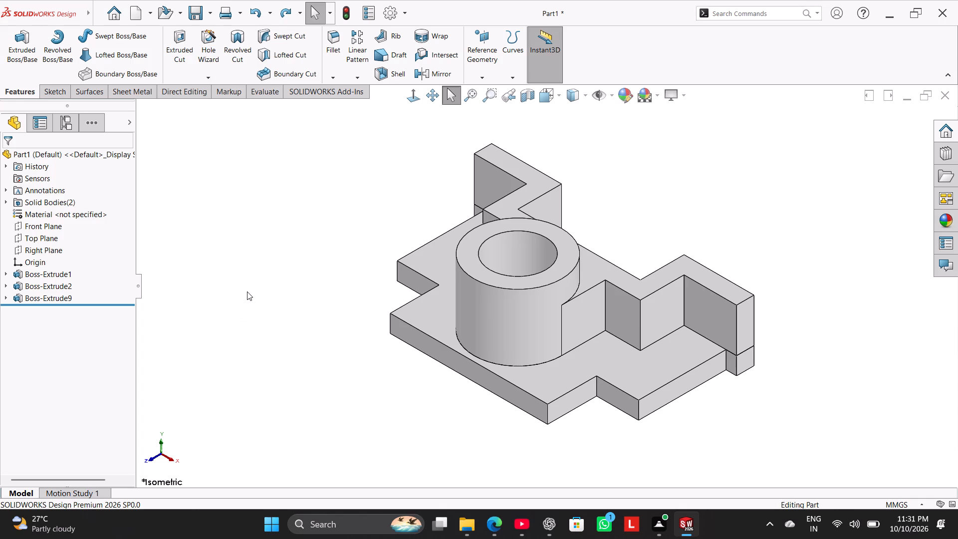
Fillet the base plate's short vertical inside corner edge below the end of the stepped wall with a 6 mm radius.
click(326, 42)
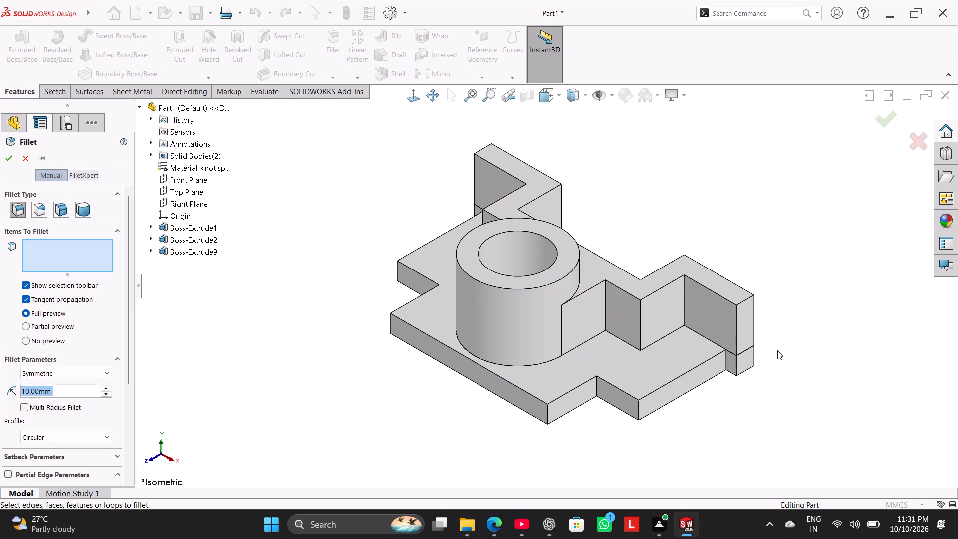
click(726, 358)
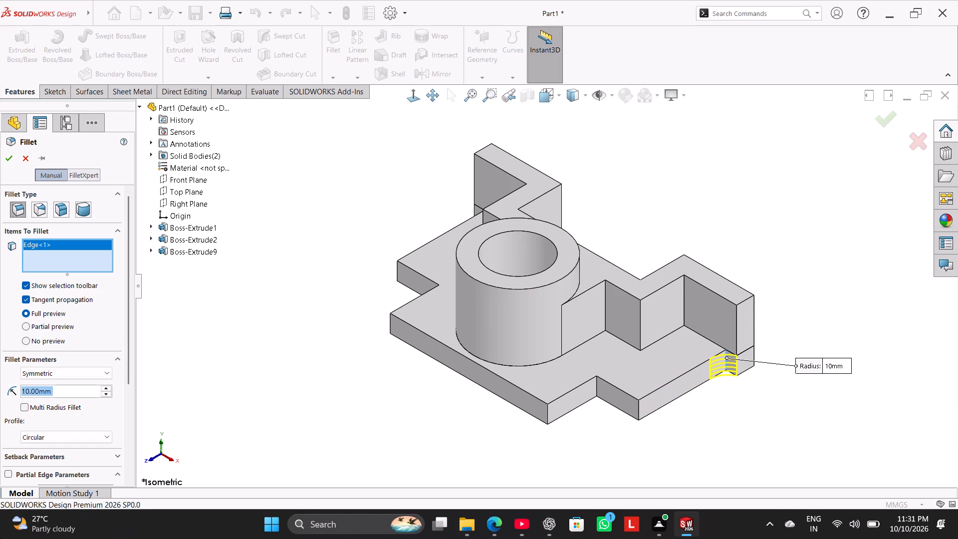
scroll(728, 378, down, 8)
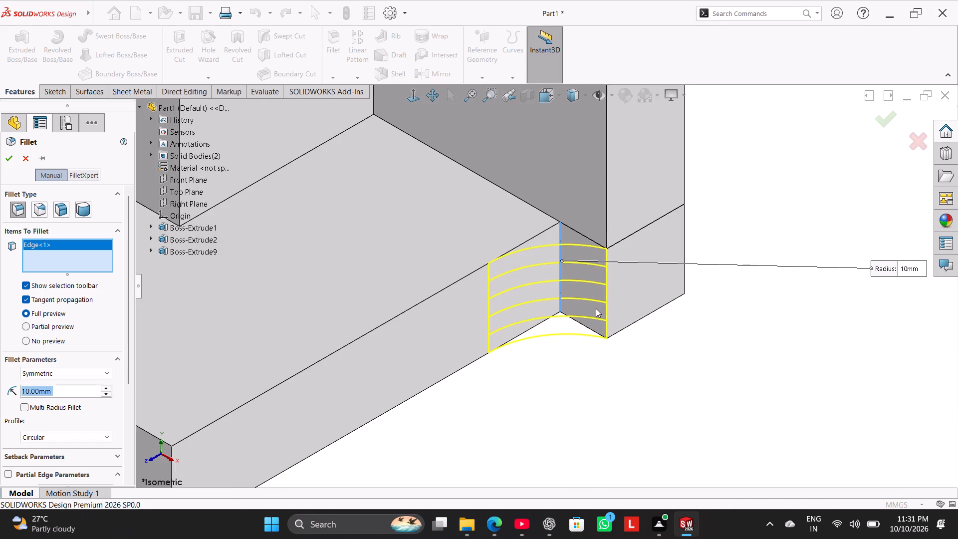
scroll(597, 307, down, 5)
middle_drag(563, 453, 582, 460)
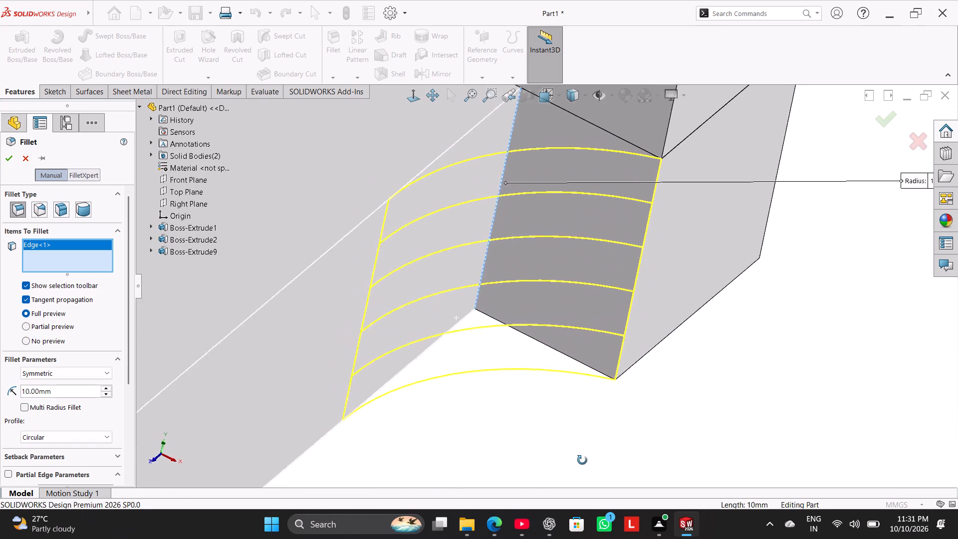
middle_drag(582, 460, 589, 472)
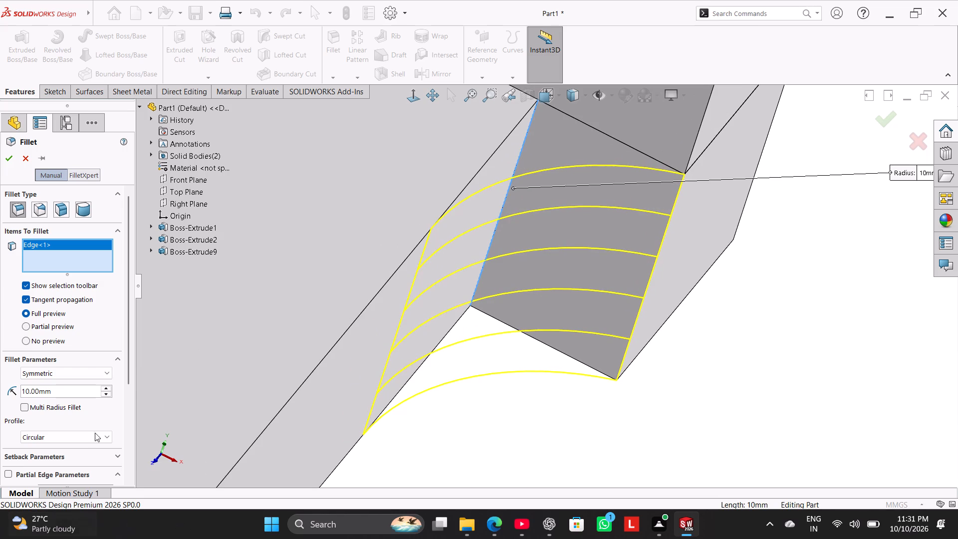
double_click(68, 388)
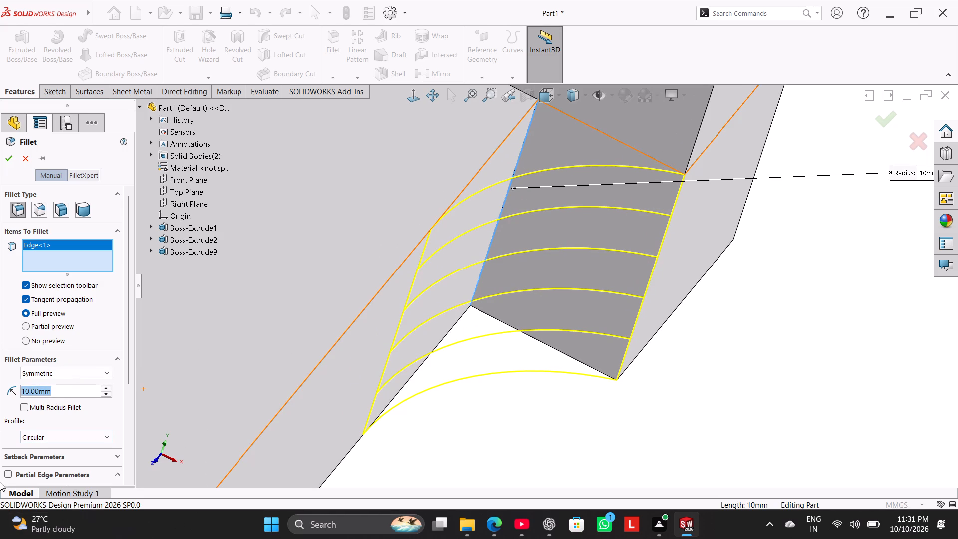
key(6)
key(Return)
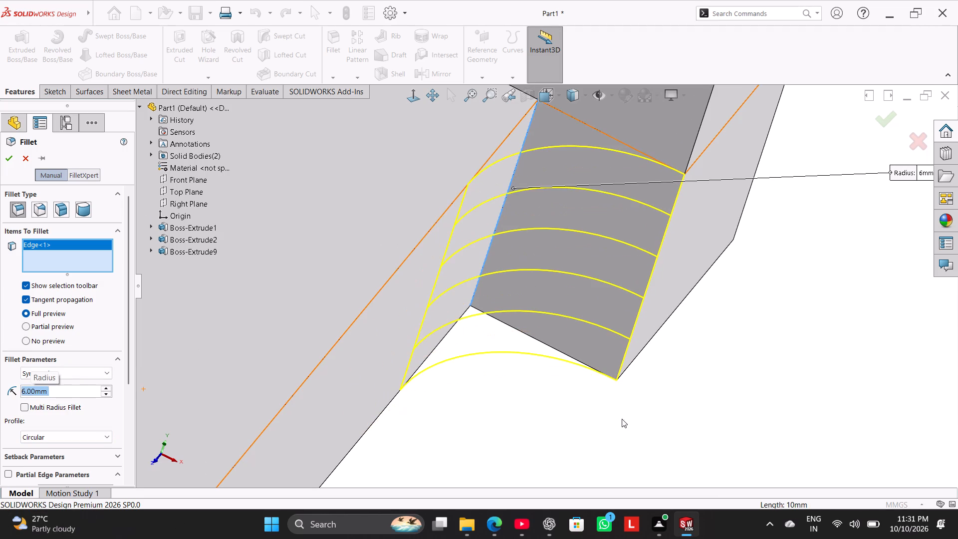
scroll(521, 438, up, 7)
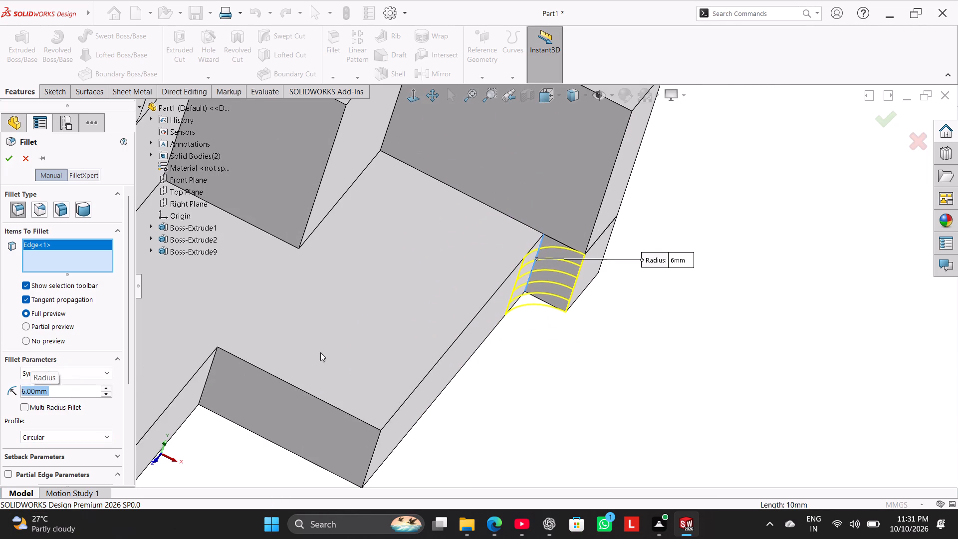
click(6, 158)
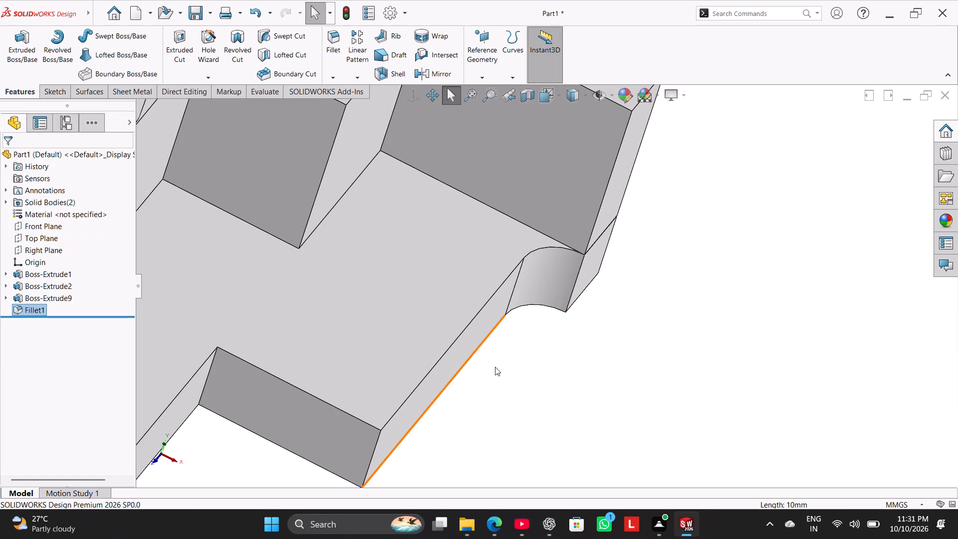
click(522, 370)
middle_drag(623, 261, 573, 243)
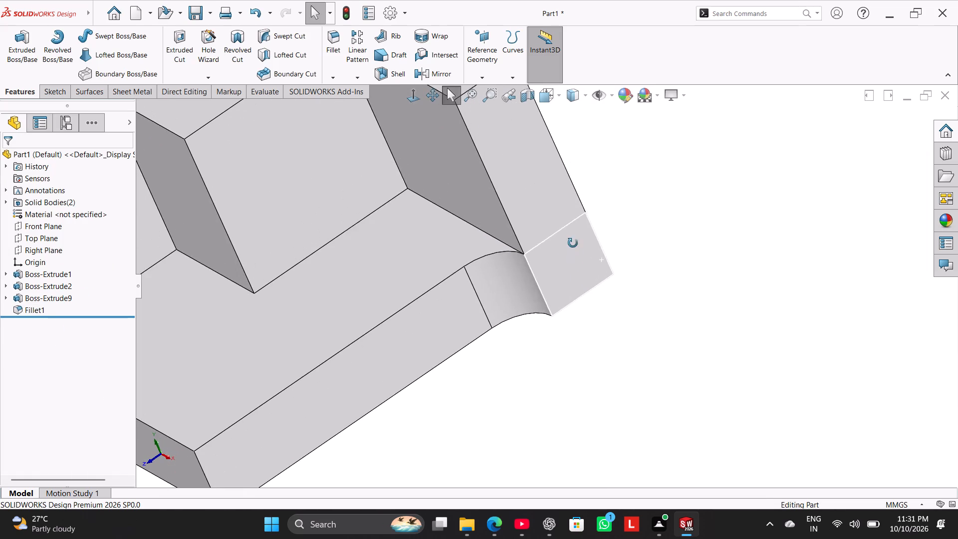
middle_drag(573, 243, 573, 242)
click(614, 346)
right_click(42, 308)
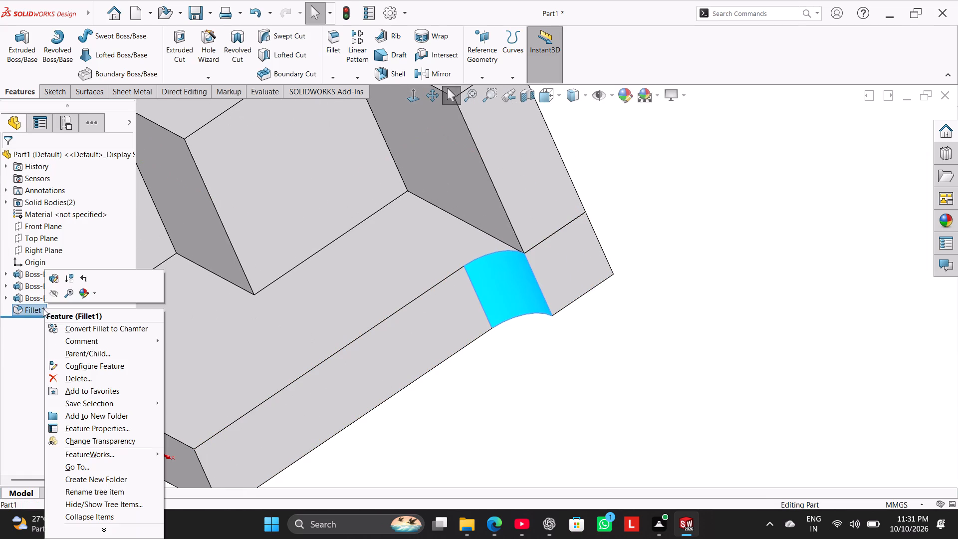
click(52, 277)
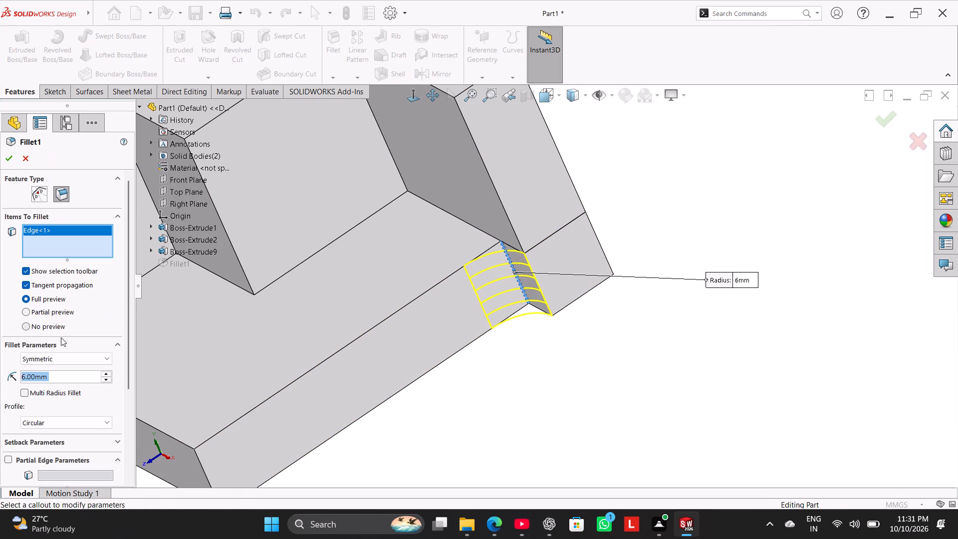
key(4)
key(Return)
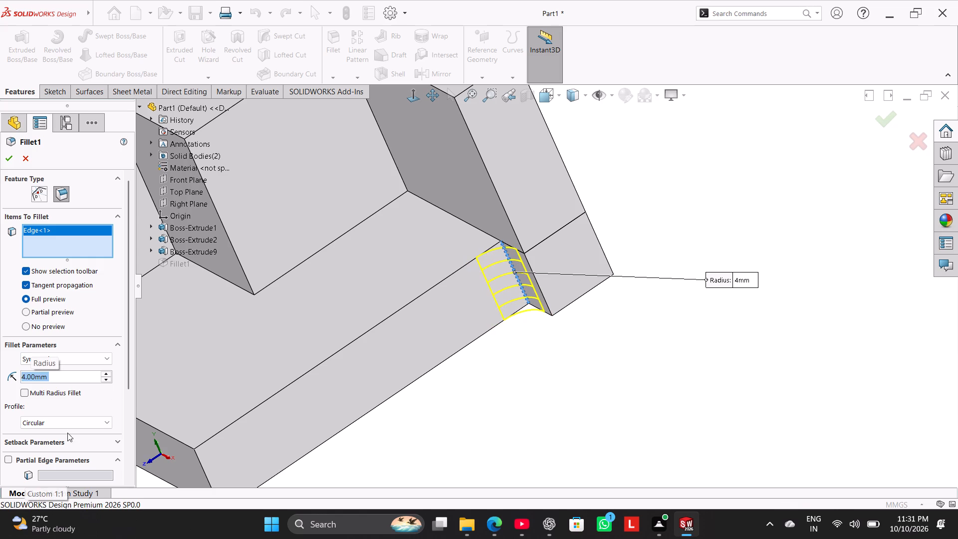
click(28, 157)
Edit the 6 mm fillet to add the vertical outer and inner corner edges of the base plate's adjacent notch.
middle_drag(539, 405, 563, 411)
scroll(537, 438, up, 2)
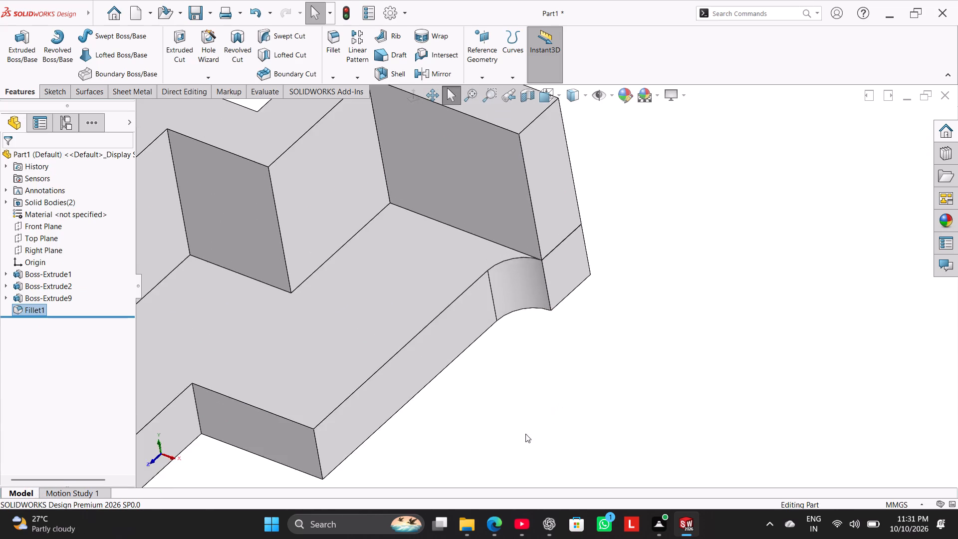
scroll(525, 434, up, 2)
click(328, 55)
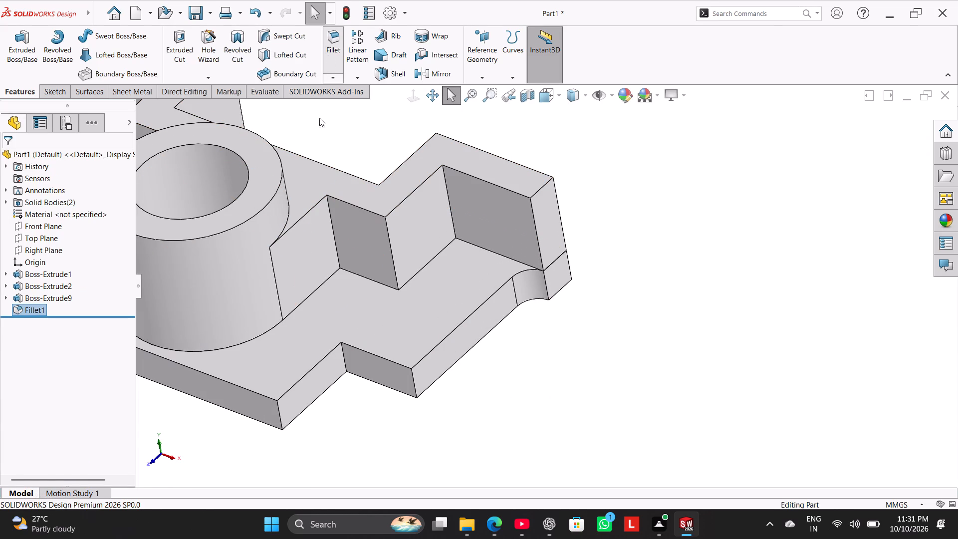
click(27, 158)
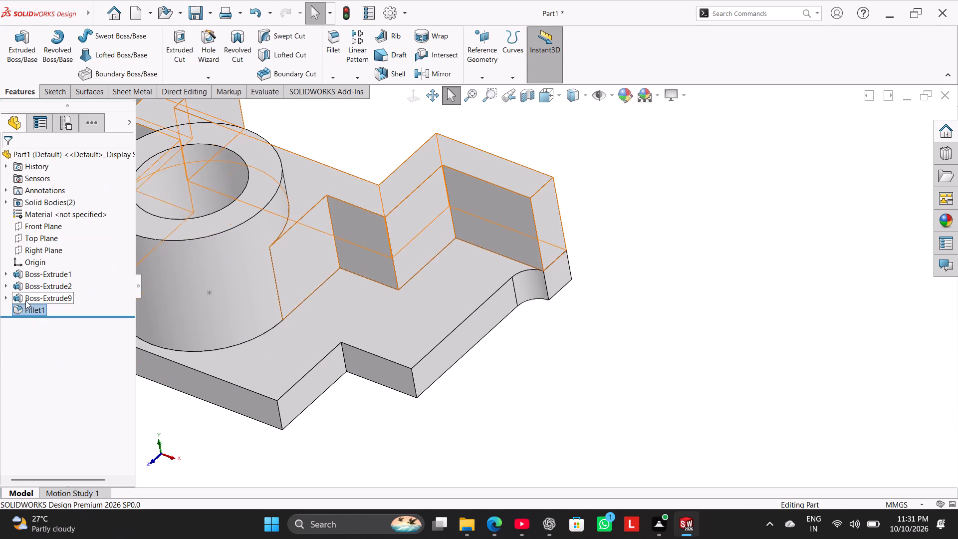
right_click(29, 309)
click(40, 277)
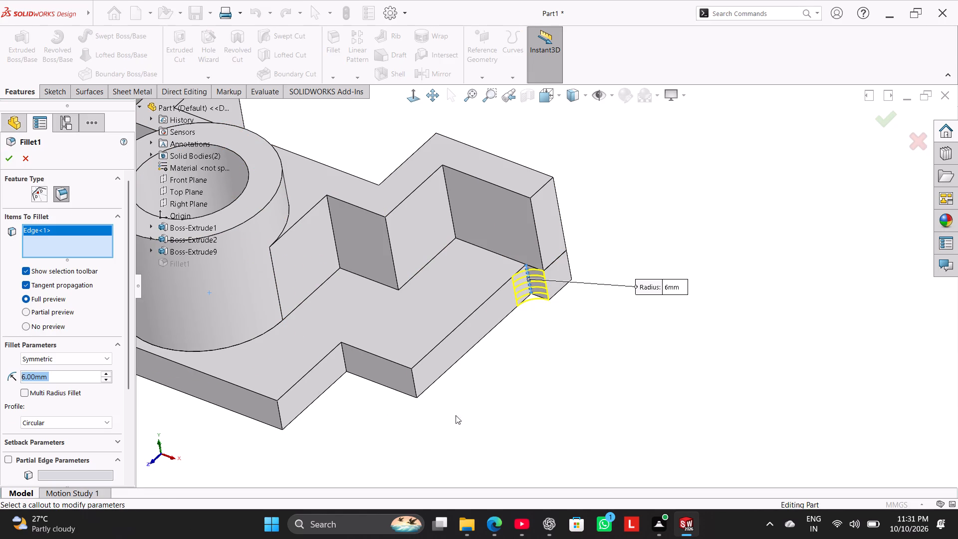
click(412, 374)
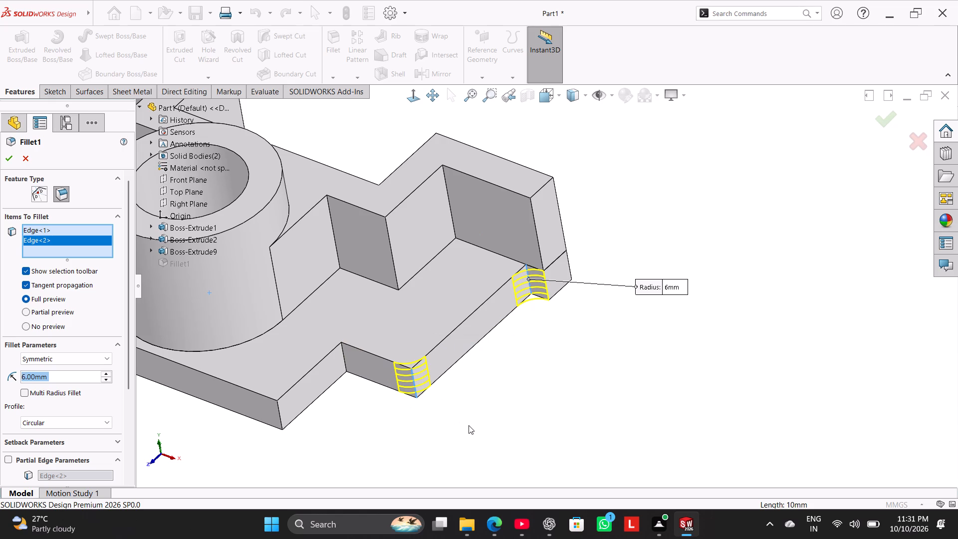
click(343, 356)
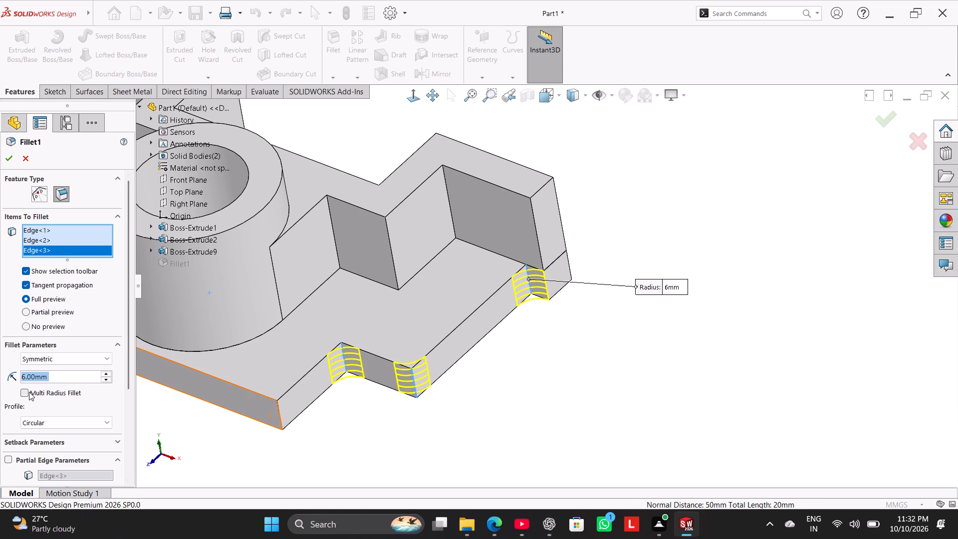
Enable multiple radii for the fillet and set the notch's outer corner edge to a 12 mm radius.
click(21, 391)
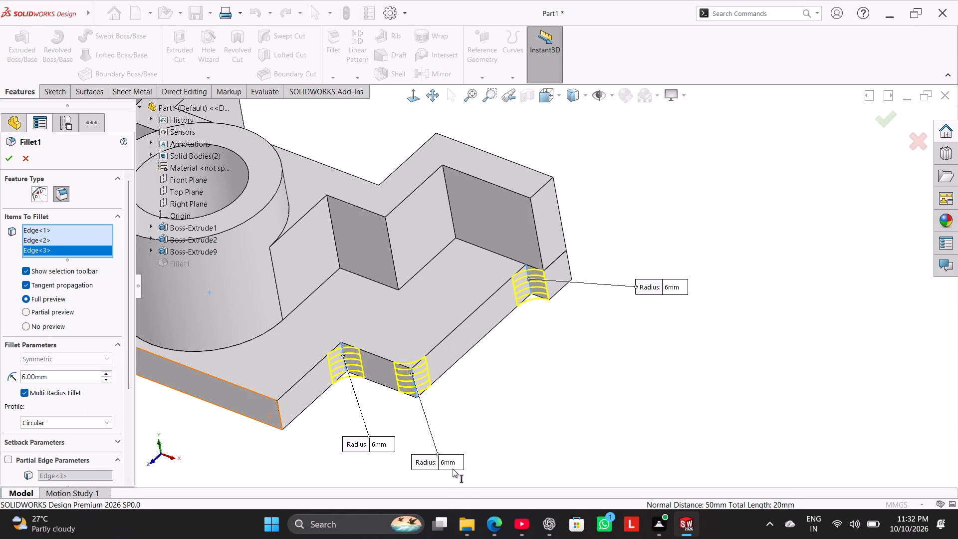
double_click(453, 463)
key(1)
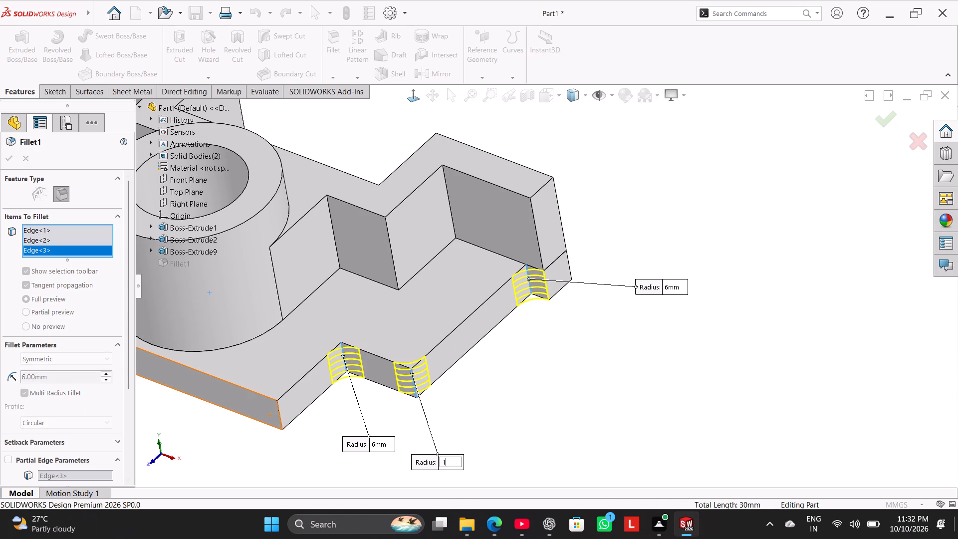
key(2)
key(Return)
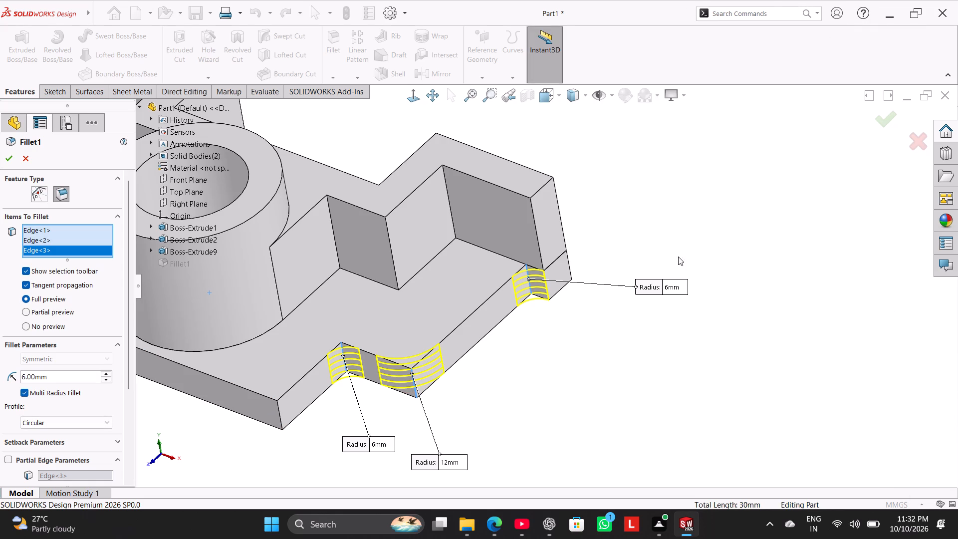
Set the fillet radius of the base plate notch's inner corner edge to 12 mm.
double_click(382, 443)
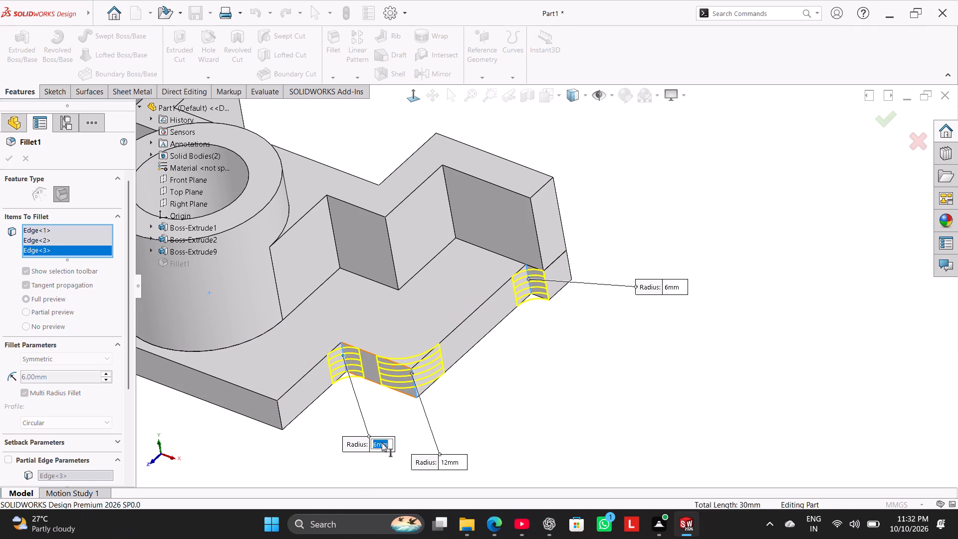
text(12)
key(Return)
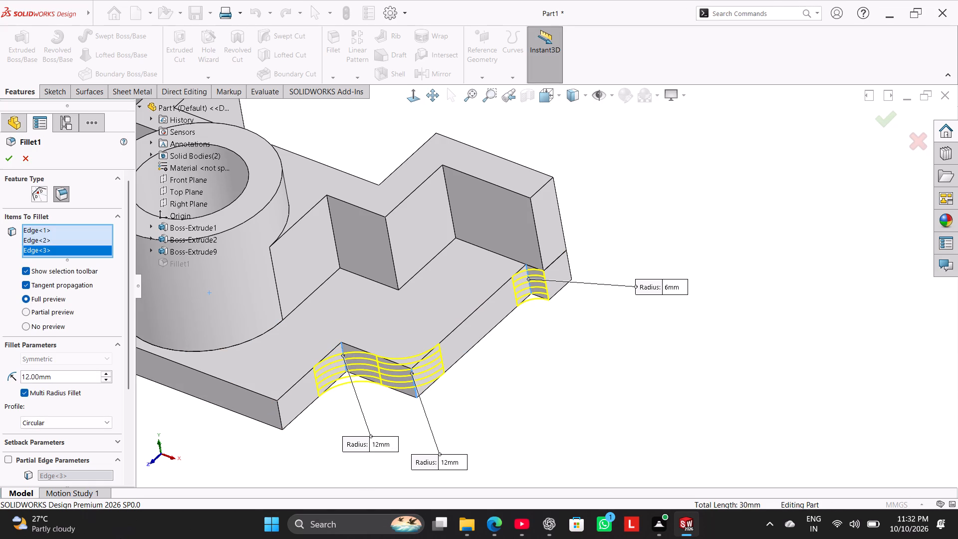
Add the inner and outer corner edges of the base plate's opposite notch to the fillet at 12 mm radius.
scroll(417, 367, up, 1)
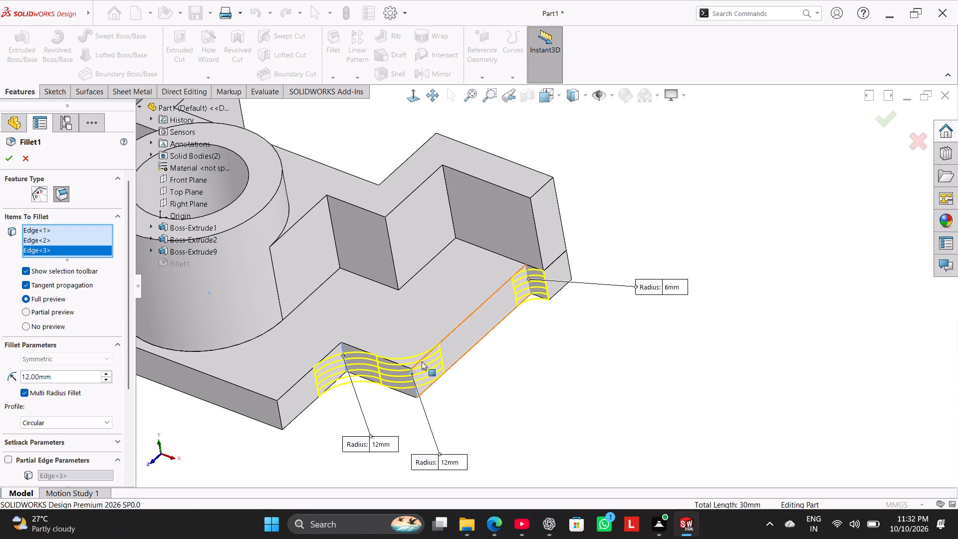
scroll(422, 361, up, 3)
middle_drag(358, 391, 413, 449)
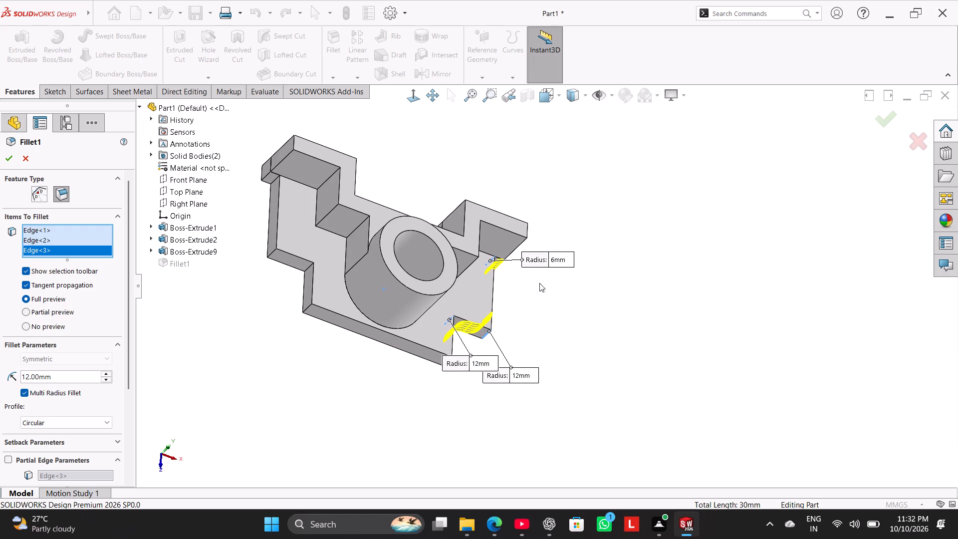
scroll(539, 283, down, 2)
middle_drag(537, 304, 498, 356)
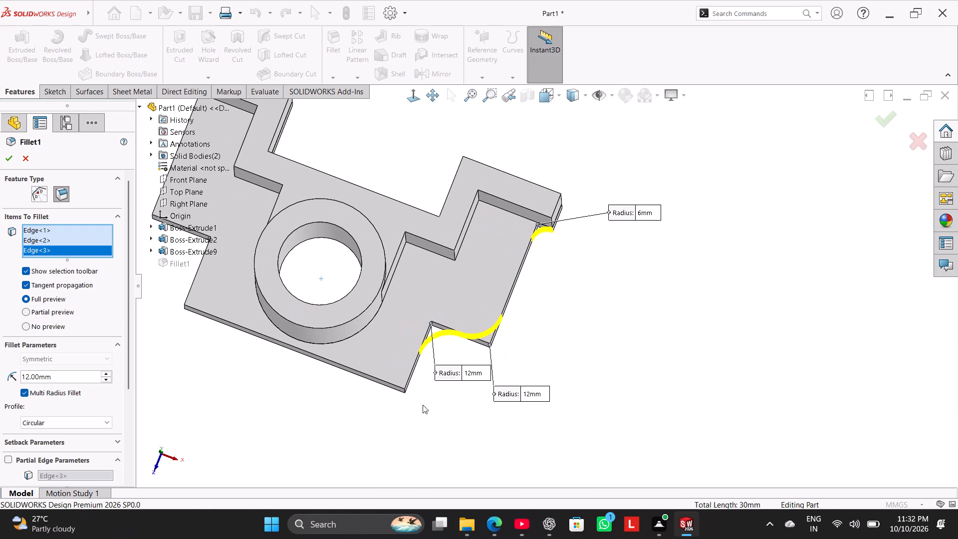
scroll(235, 339, up, 1)
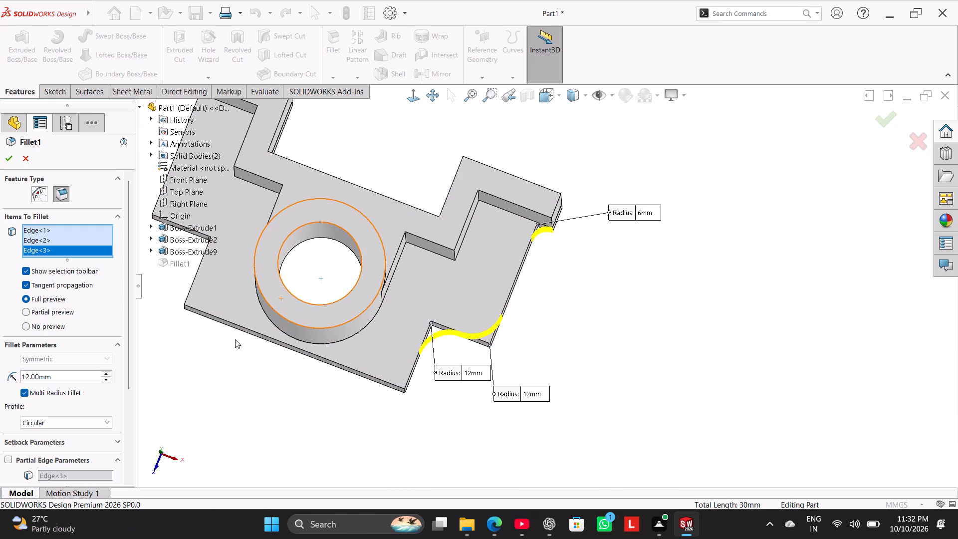
scroll(240, 342, up, 2)
middle_drag(268, 240, 312, 274)
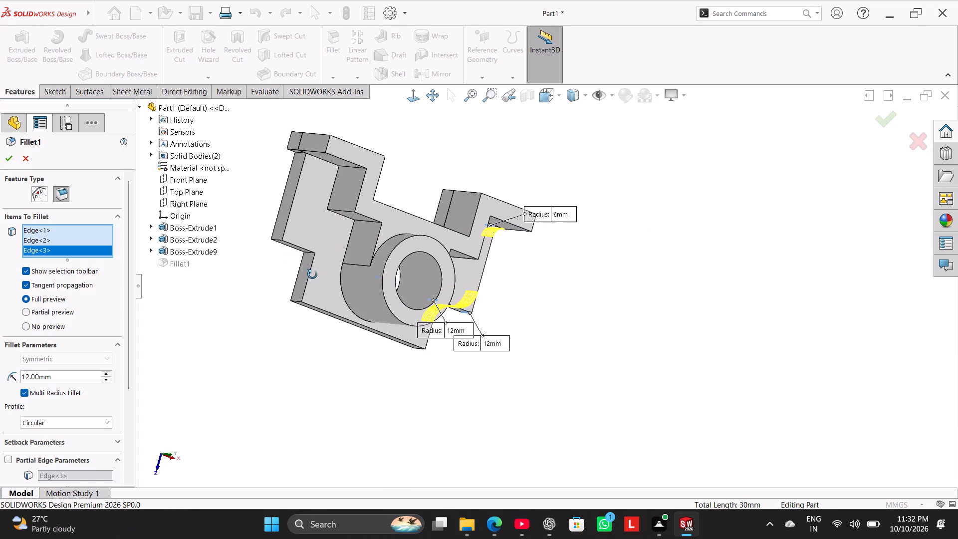
middle_drag(312, 274, 328, 288)
scroll(311, 284, down, 3)
middle_drag(327, 256, 351, 222)
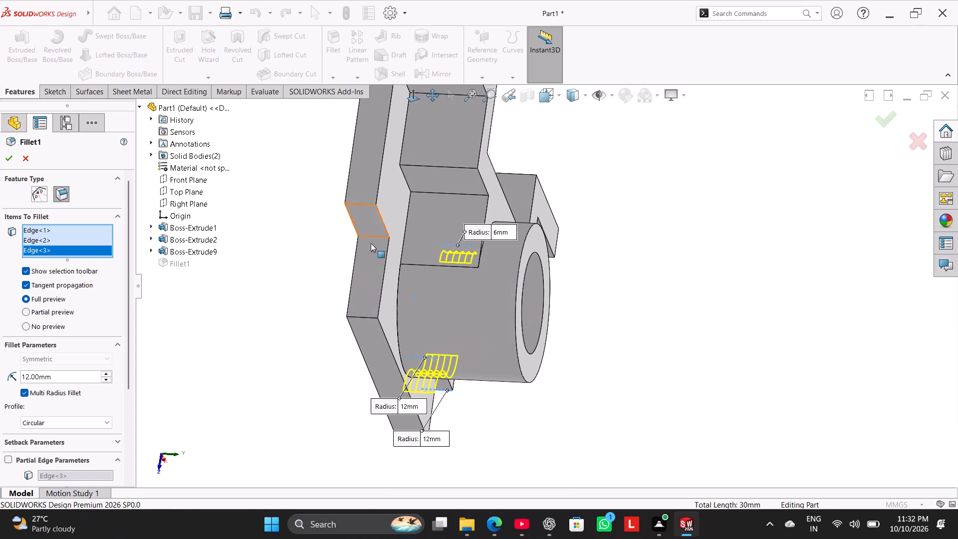
click(379, 237)
middle_drag(321, 254, 310, 284)
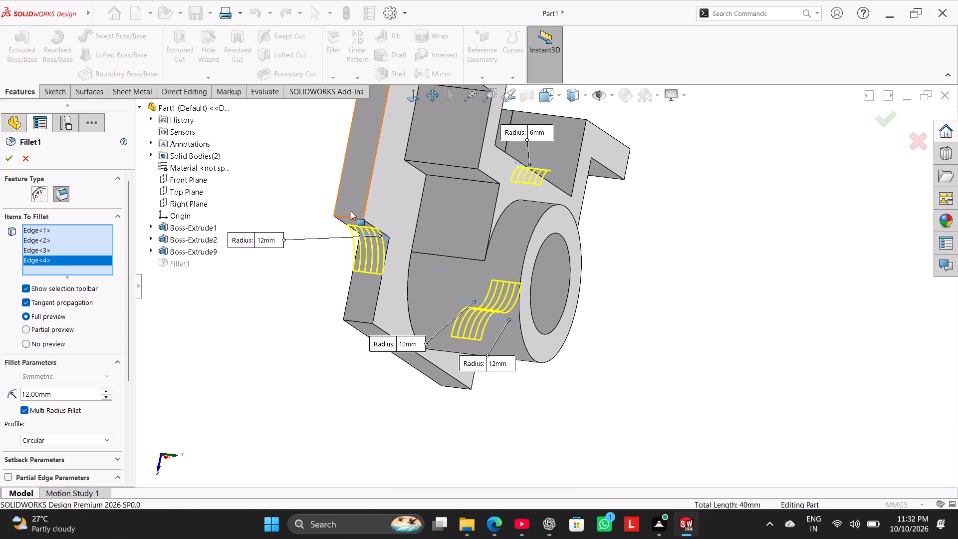
click(351, 219)
Add the plate's short inside corner edge below the stepped wall's opposite end to the fillet and set its radius to 6 mm.
middle_drag(320, 198, 288, 259)
scroll(320, 192, up, 3)
middle_drag(354, 169, 367, 97)
scroll(428, 151, down, 3)
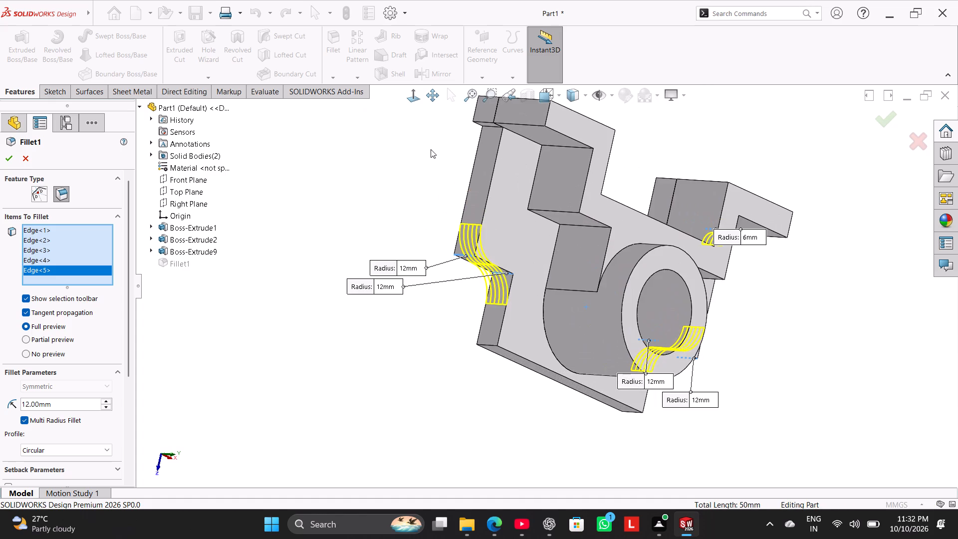
middle_drag(440, 159, 437, 139)
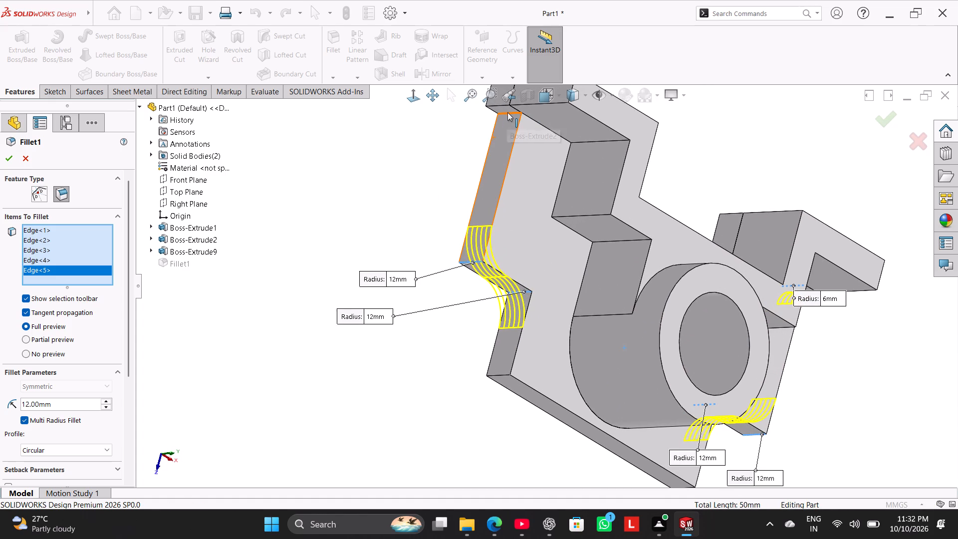
click(507, 112)
middle_drag(433, 171, 407, 156)
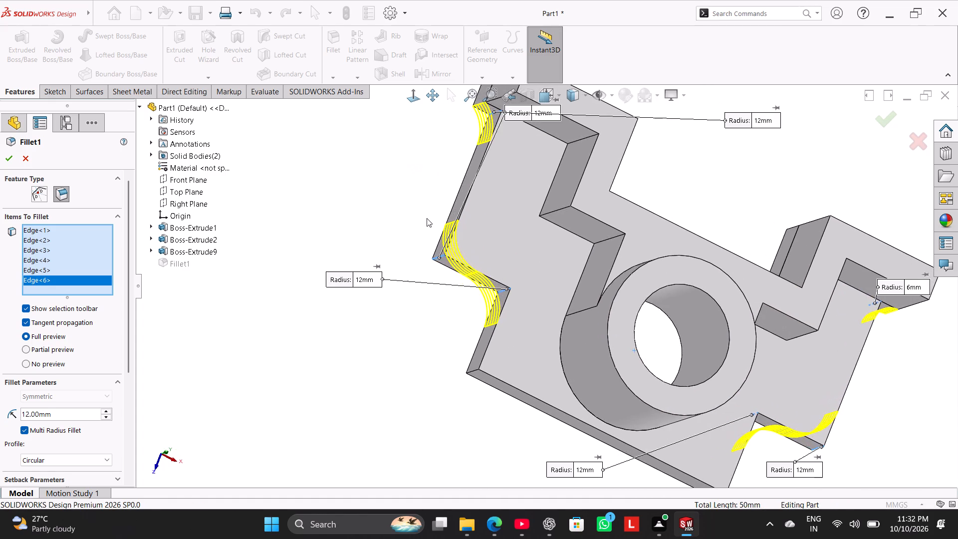
scroll(428, 219, up, 4)
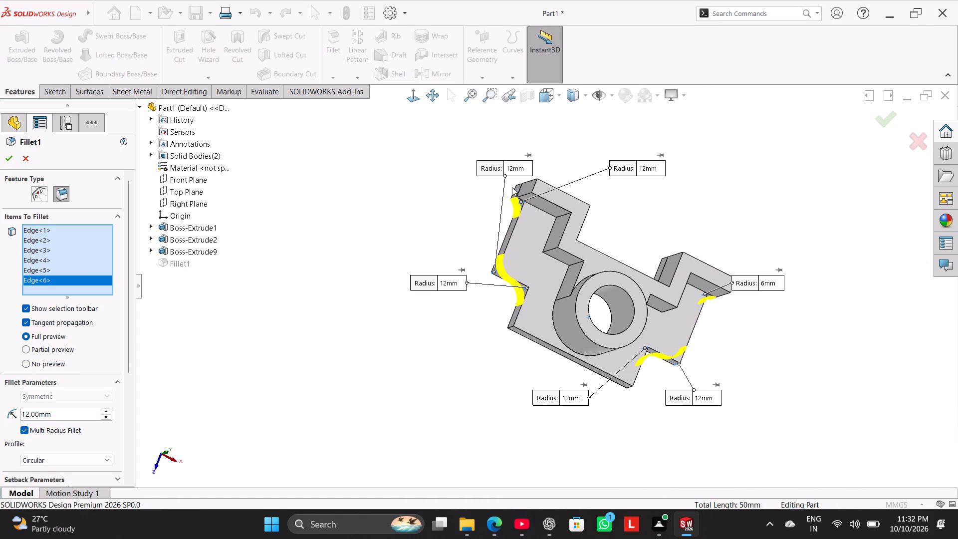
drag(495, 169, 485, 173)
drag(485, 173, 413, 198)
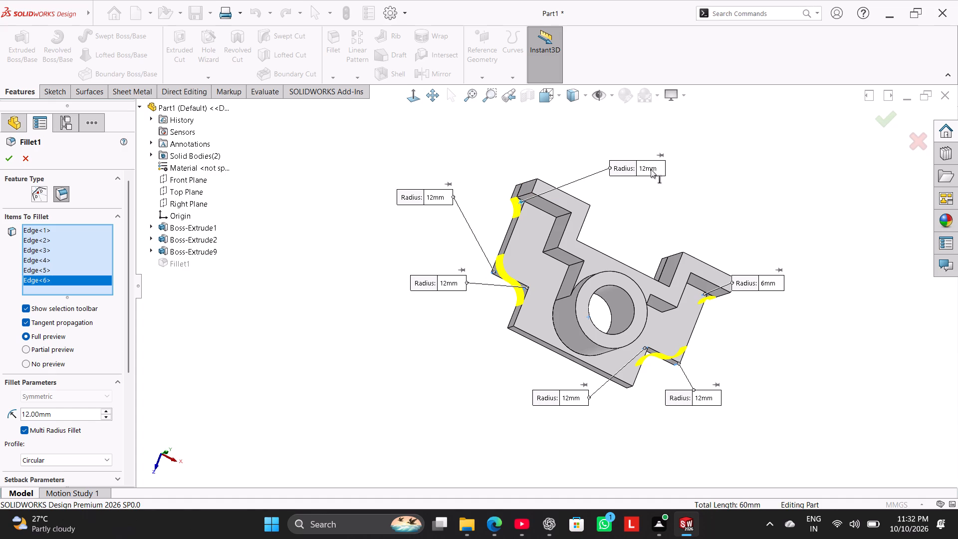
double_click(654, 166)
key(6)
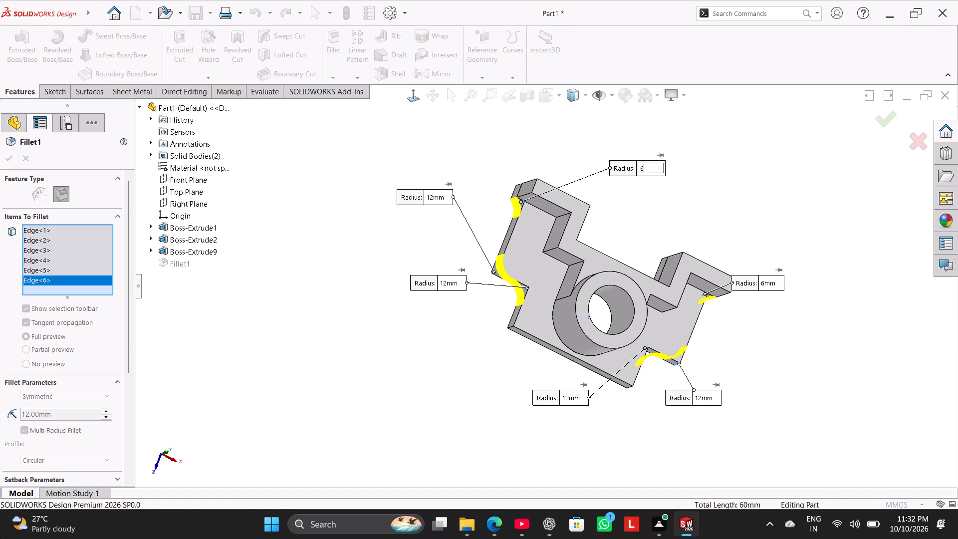
key(Return)
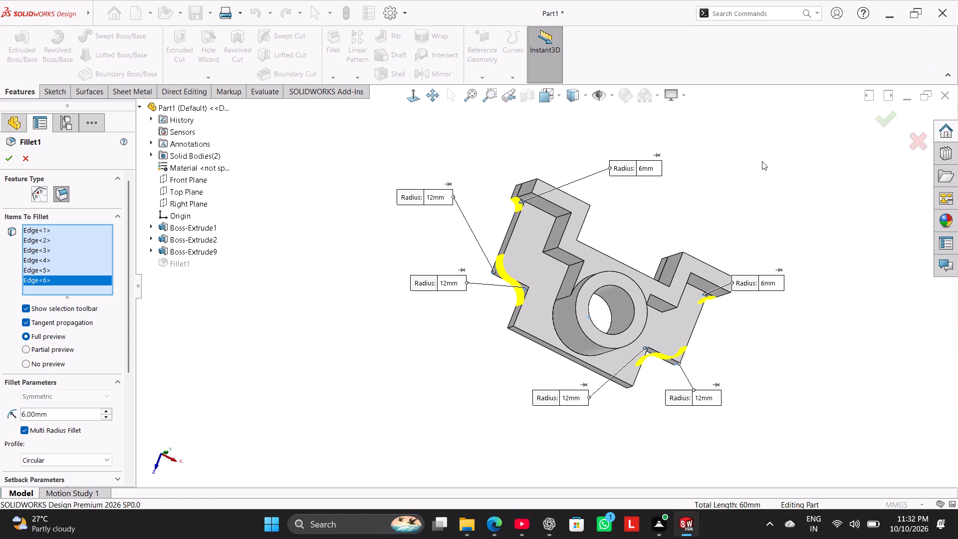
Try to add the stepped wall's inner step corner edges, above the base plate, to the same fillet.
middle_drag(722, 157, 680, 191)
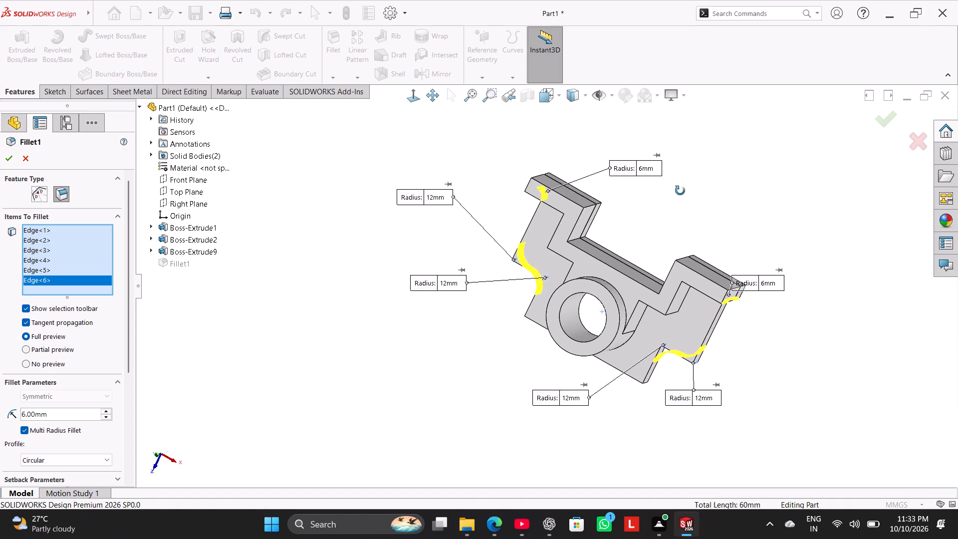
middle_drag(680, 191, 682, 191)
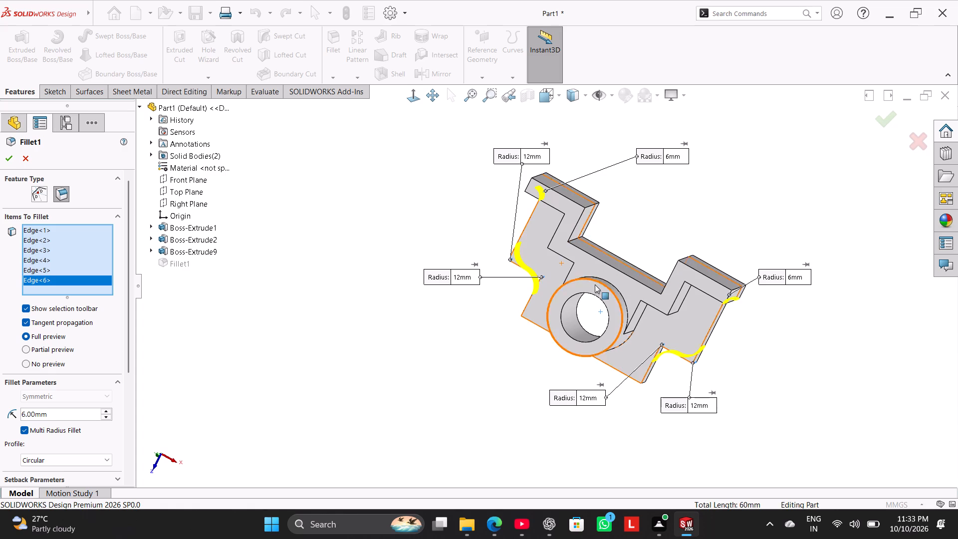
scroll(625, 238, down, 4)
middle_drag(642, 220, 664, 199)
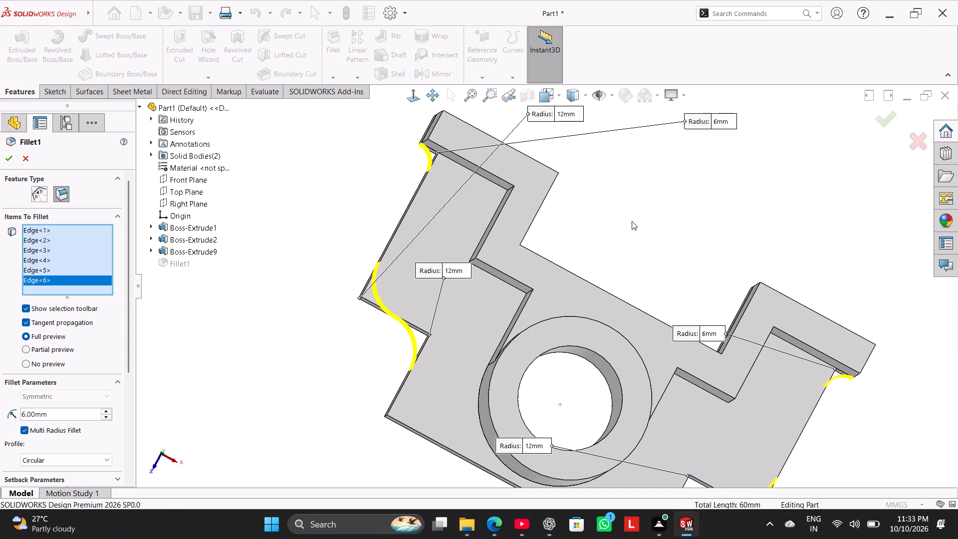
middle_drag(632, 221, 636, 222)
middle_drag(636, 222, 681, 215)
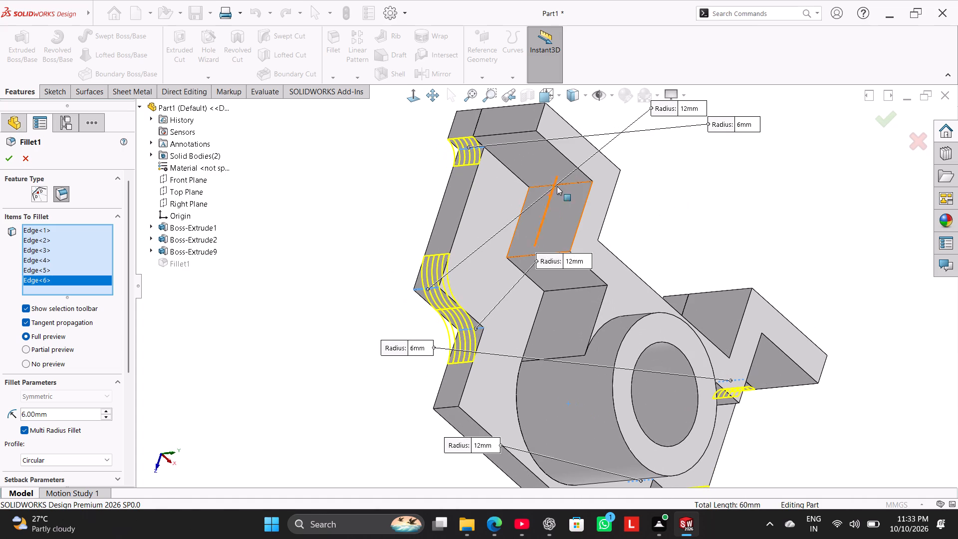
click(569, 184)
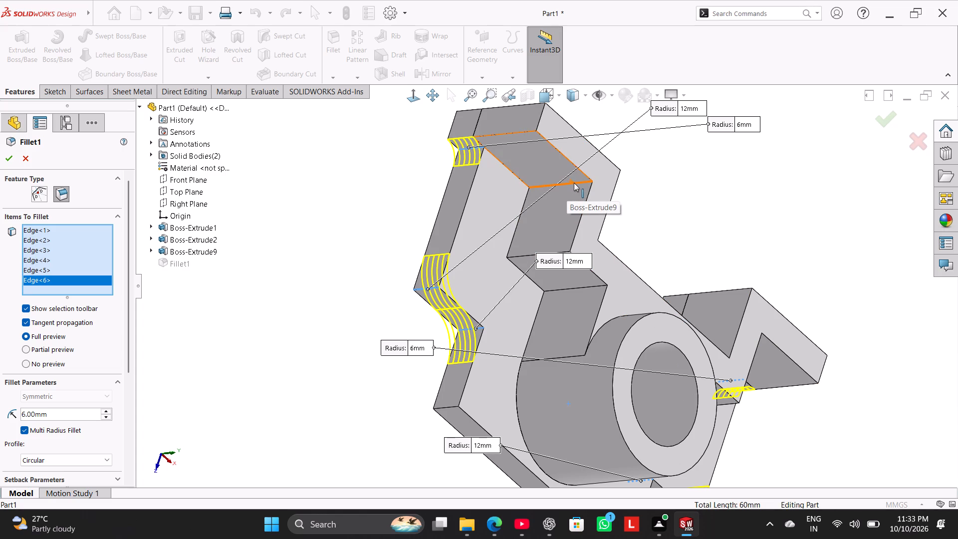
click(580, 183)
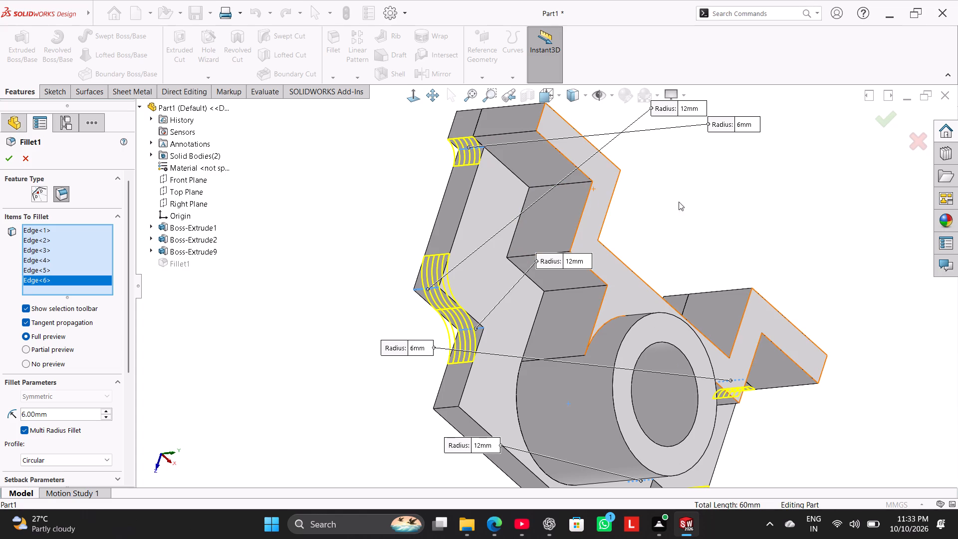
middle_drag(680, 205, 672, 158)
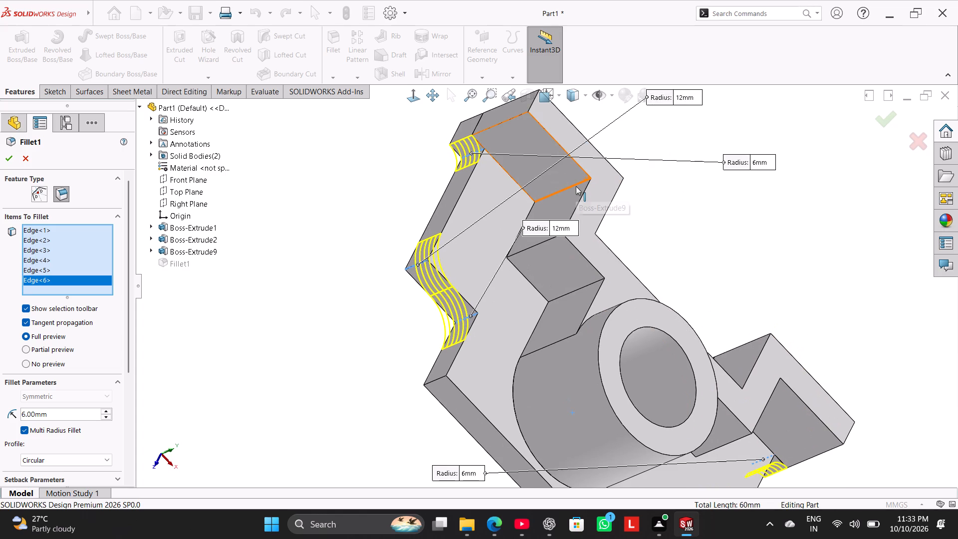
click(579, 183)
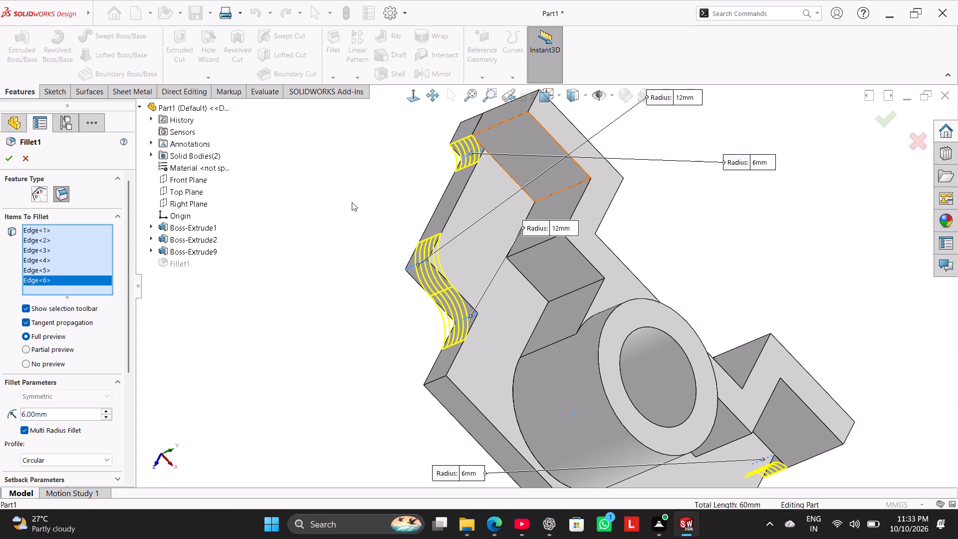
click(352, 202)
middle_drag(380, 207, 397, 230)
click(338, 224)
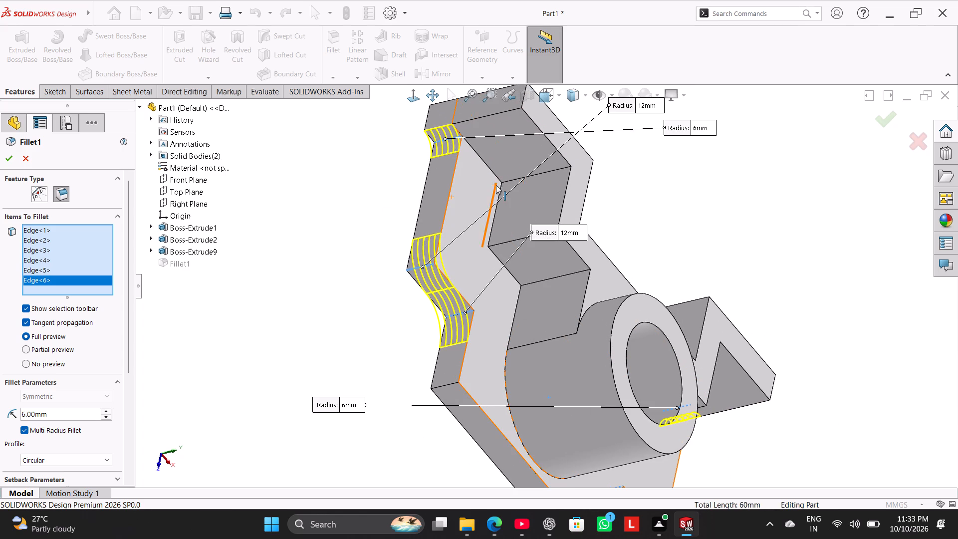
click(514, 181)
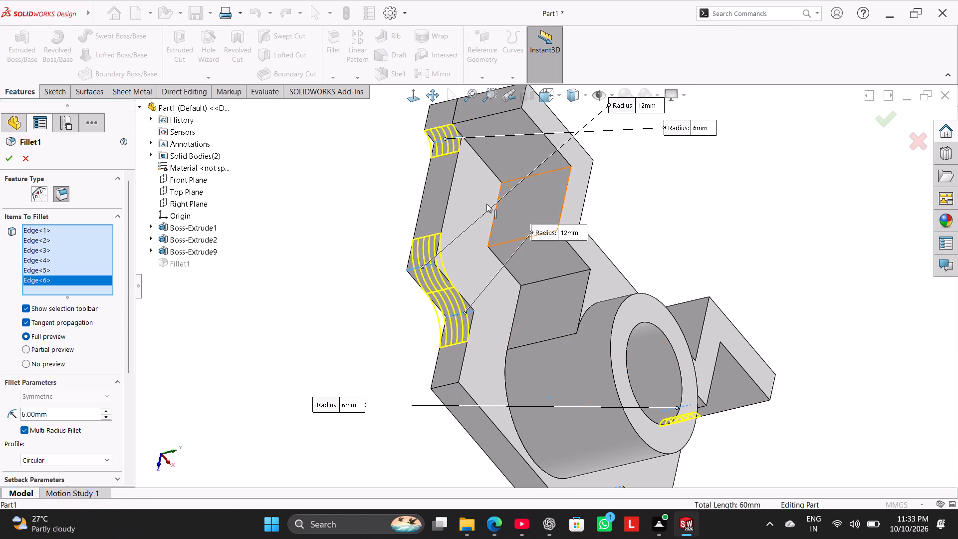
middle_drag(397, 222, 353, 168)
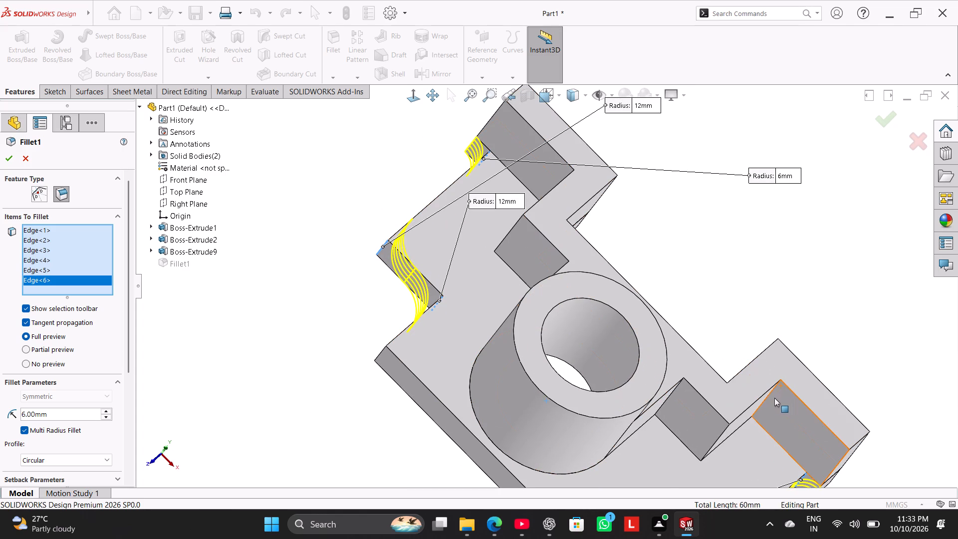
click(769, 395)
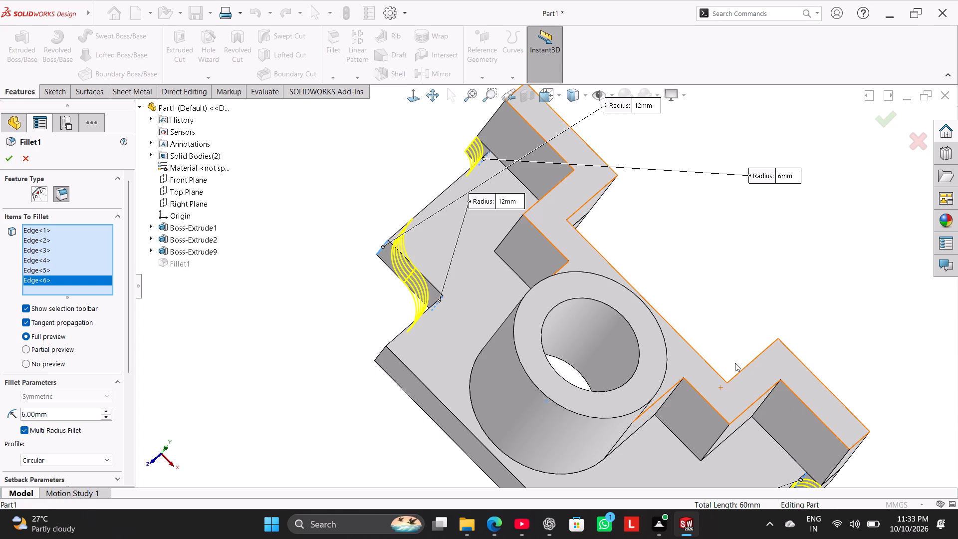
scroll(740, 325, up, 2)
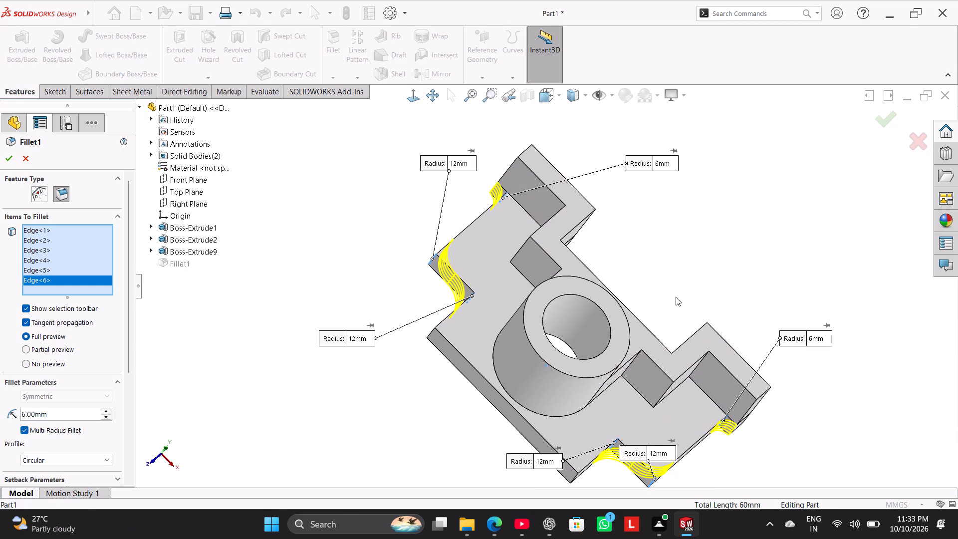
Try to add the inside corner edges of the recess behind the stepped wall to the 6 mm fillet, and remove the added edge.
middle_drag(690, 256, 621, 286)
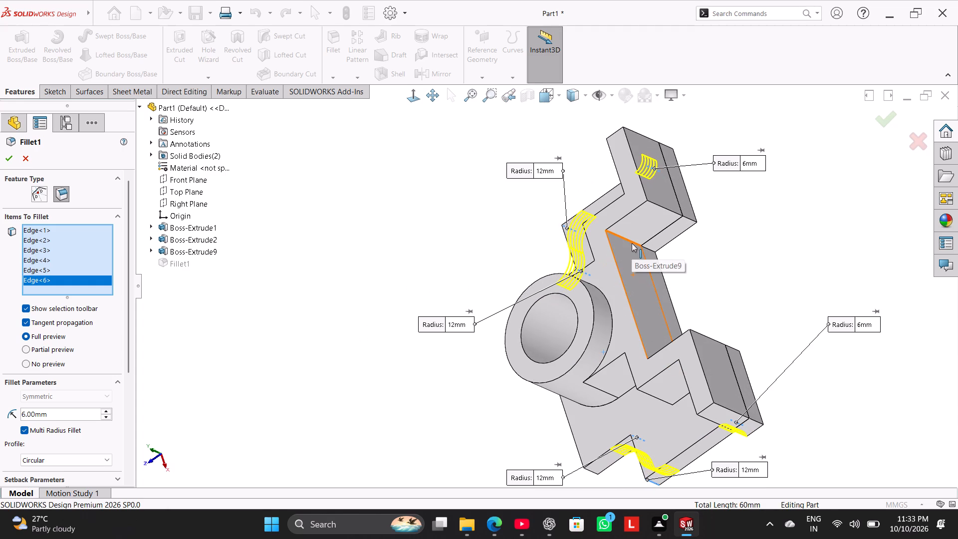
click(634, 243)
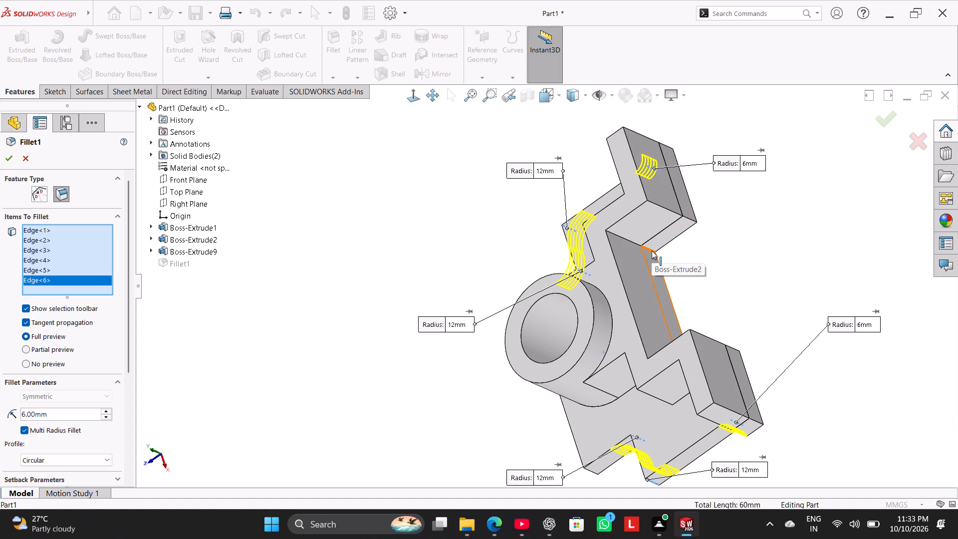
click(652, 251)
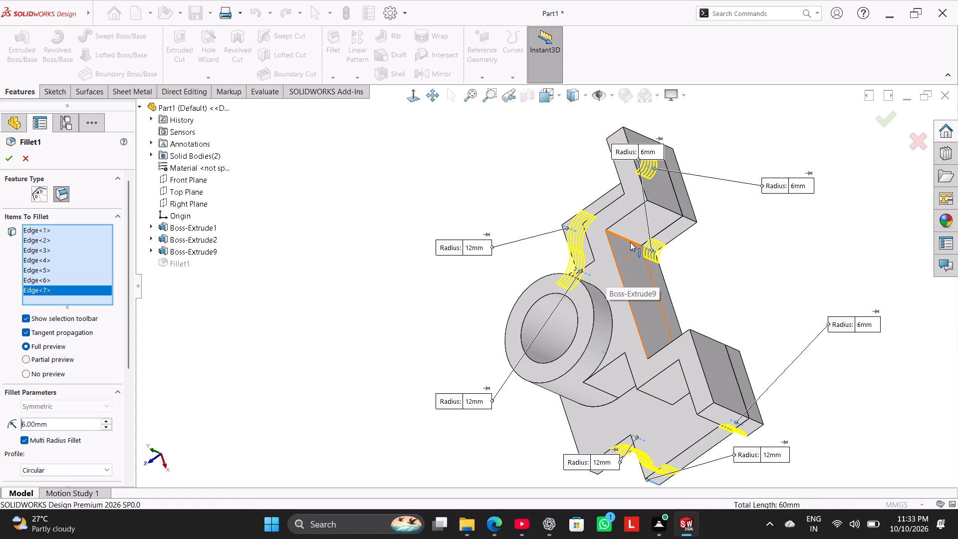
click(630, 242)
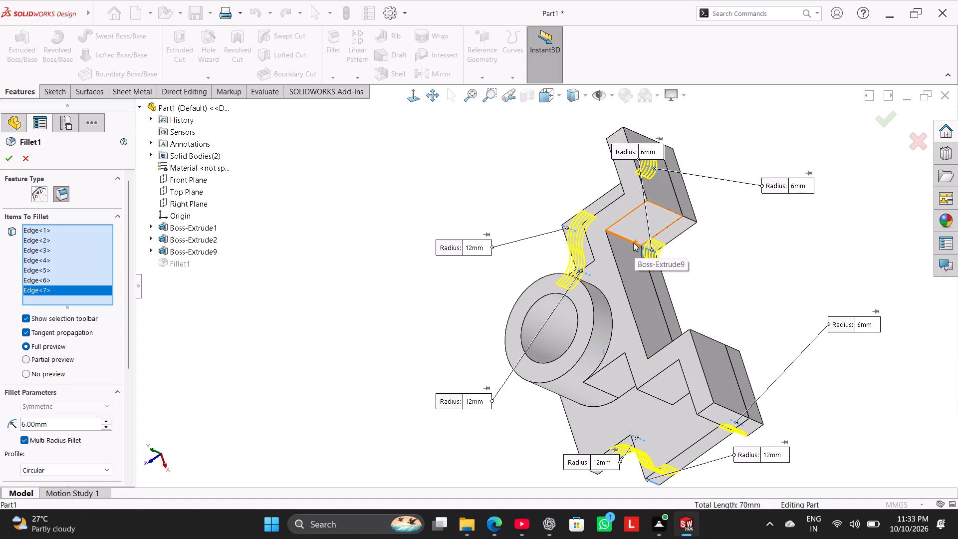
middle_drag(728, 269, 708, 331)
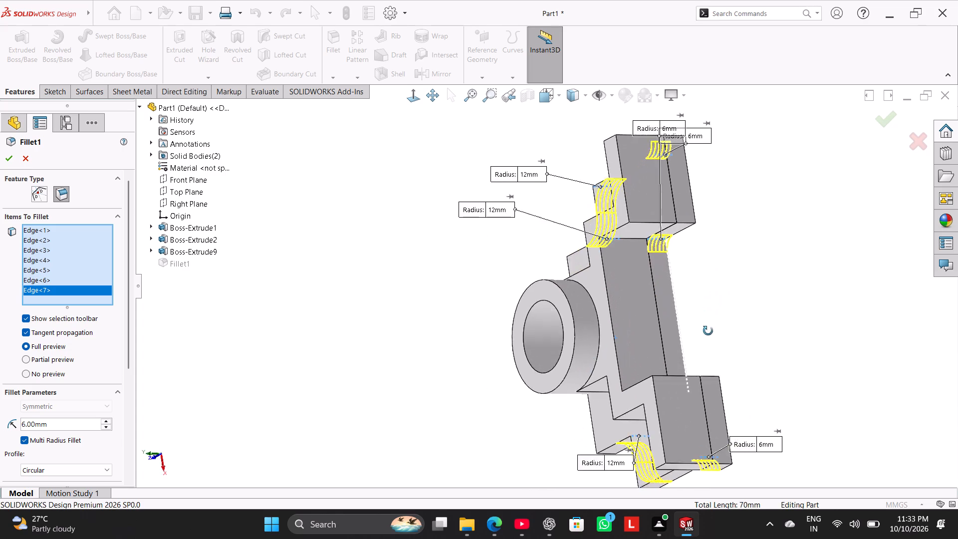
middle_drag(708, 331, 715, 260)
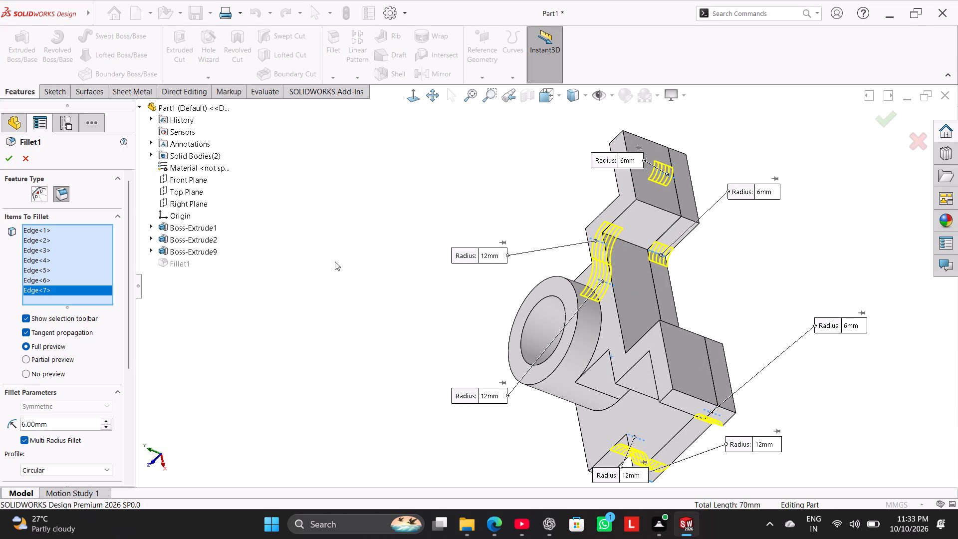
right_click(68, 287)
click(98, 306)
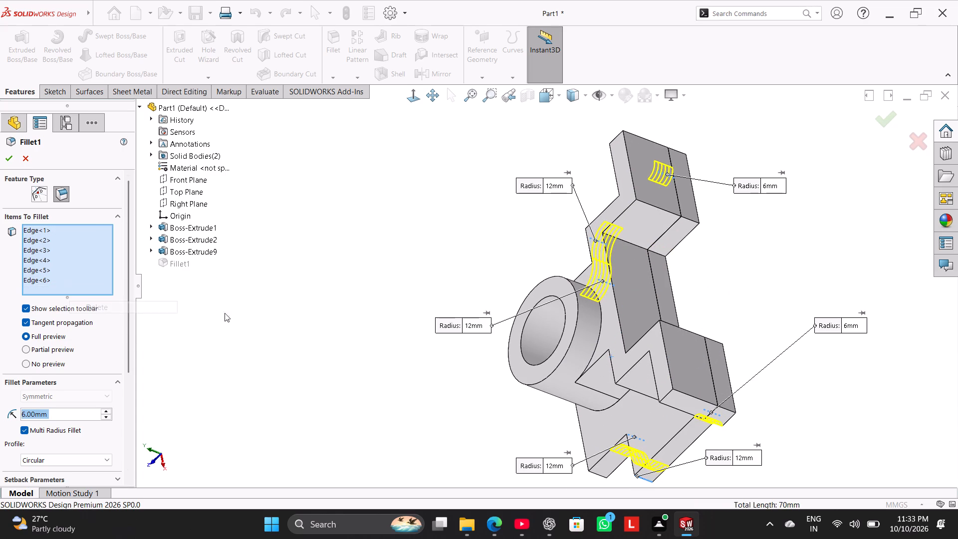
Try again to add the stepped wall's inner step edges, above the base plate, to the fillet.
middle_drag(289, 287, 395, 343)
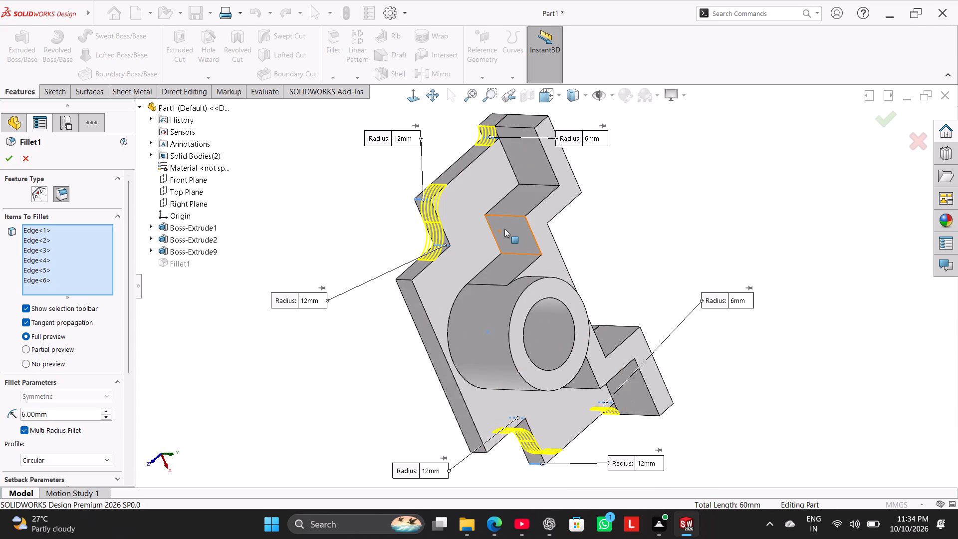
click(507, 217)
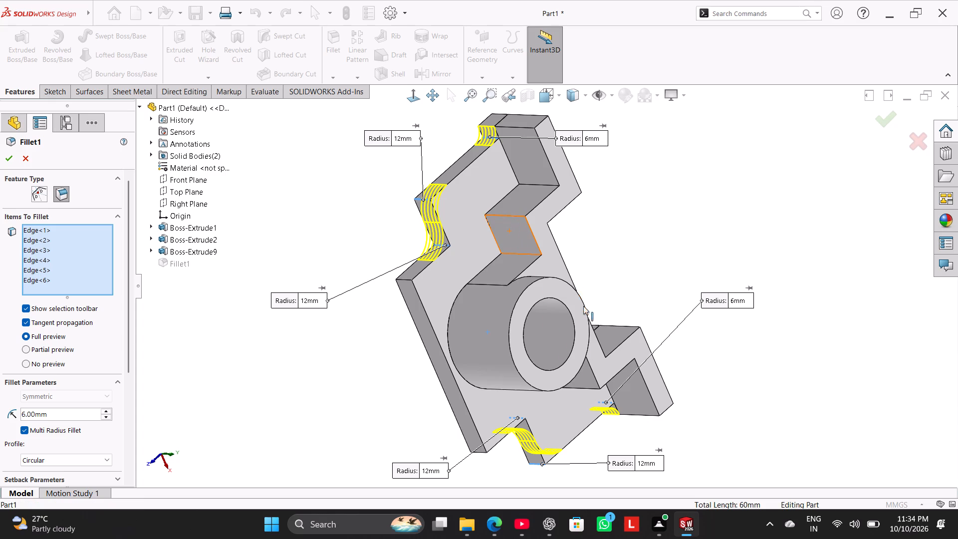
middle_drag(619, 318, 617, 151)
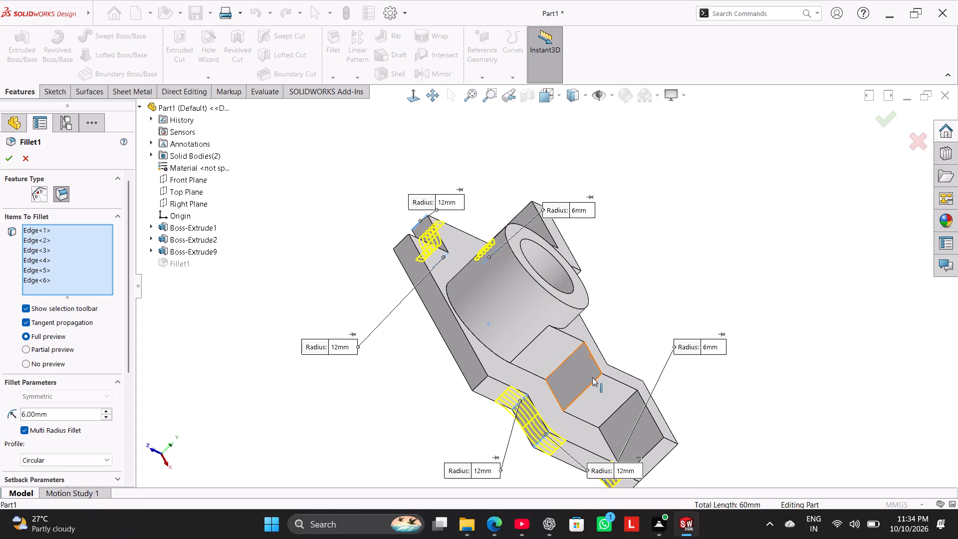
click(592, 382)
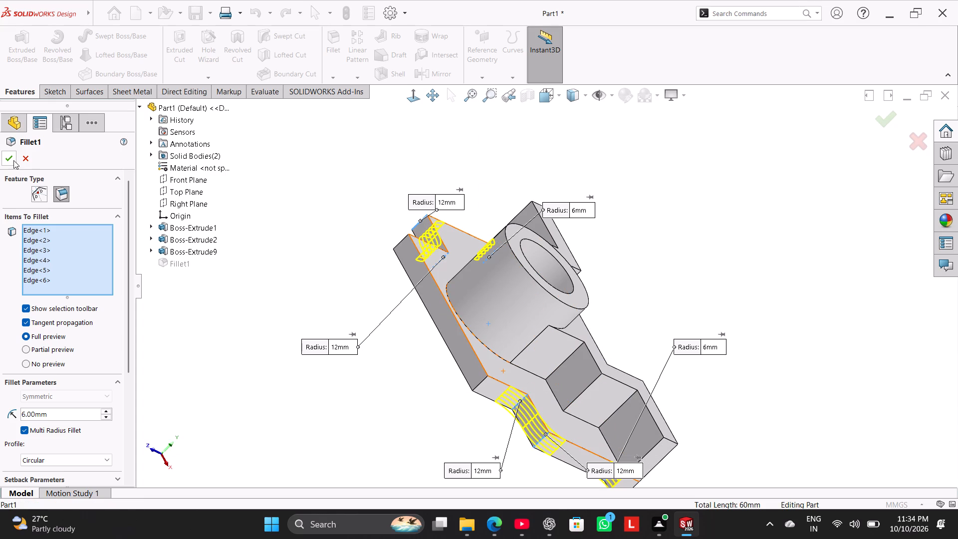
Apply the multi-radius fillet to the six selected base plate edges with their 6 mm and 12 mm radii.
click(13, 160)
click(267, 283)
Examine the filleted part from all sides, including where the stepped wall meets the base plate.
middle_drag(341, 310, 340, 356)
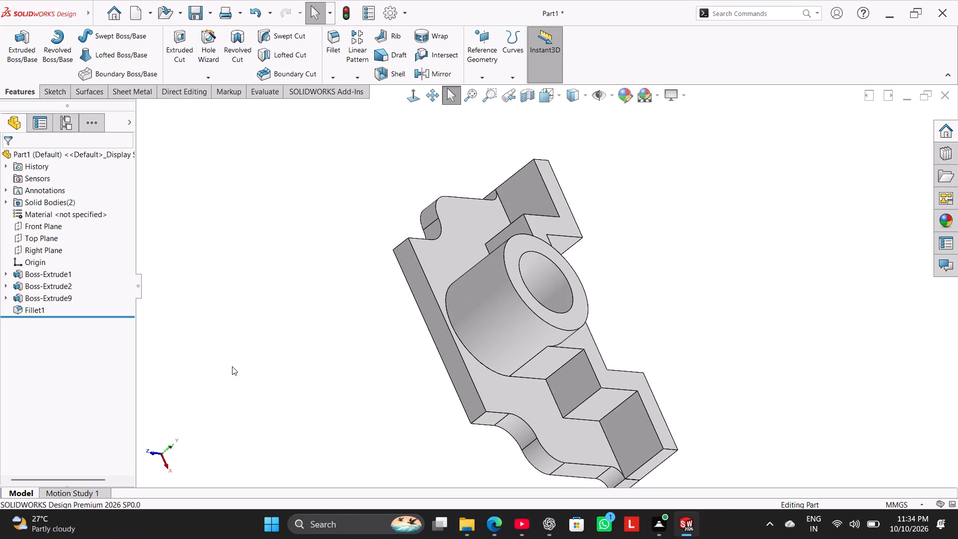
right_drag(302, 337, 530, 264)
right_drag(281, 308, 371, 220)
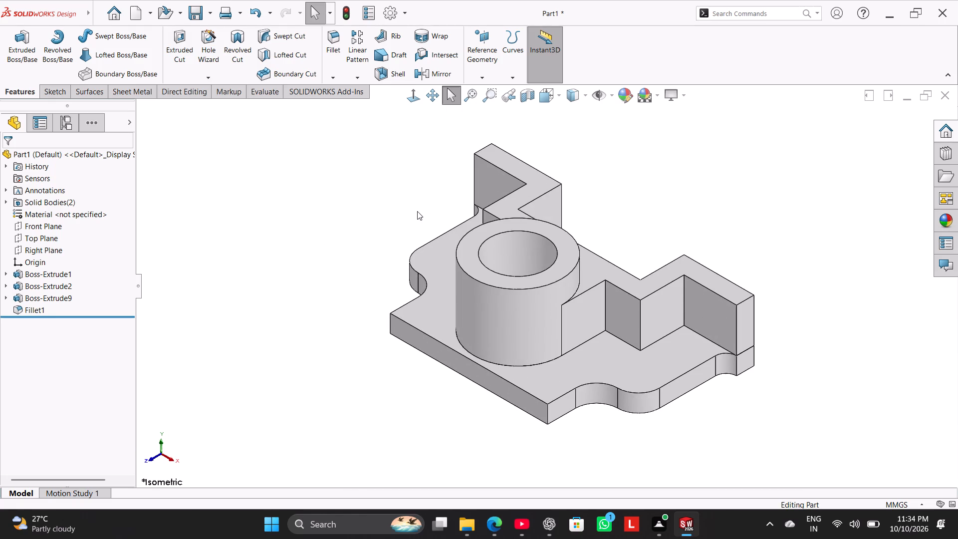
middle_drag(787, 331, 783, 324)
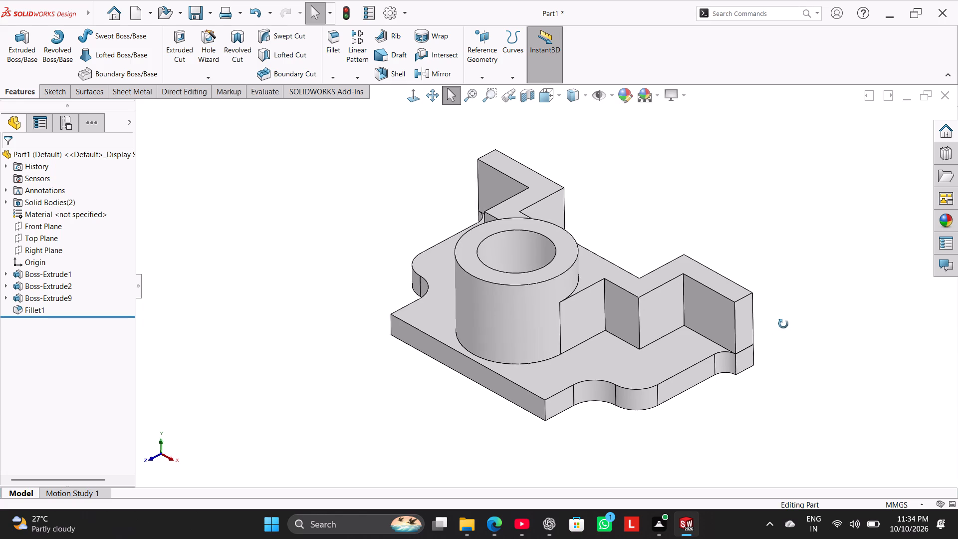
middle_drag(783, 324, 680, 266)
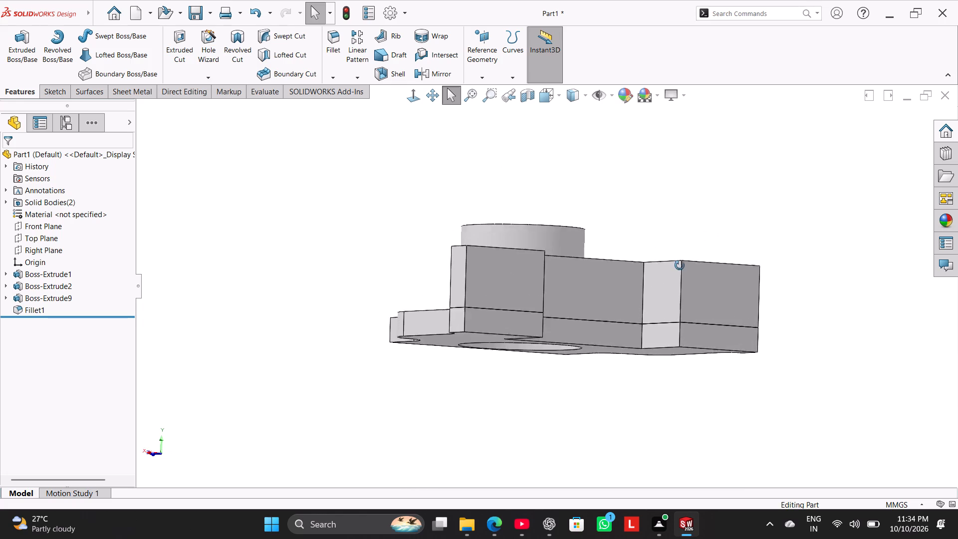
middle_drag(680, 266, 698, 302)
scroll(594, 389, down, 3)
middle_drag(506, 384, 541, 388)
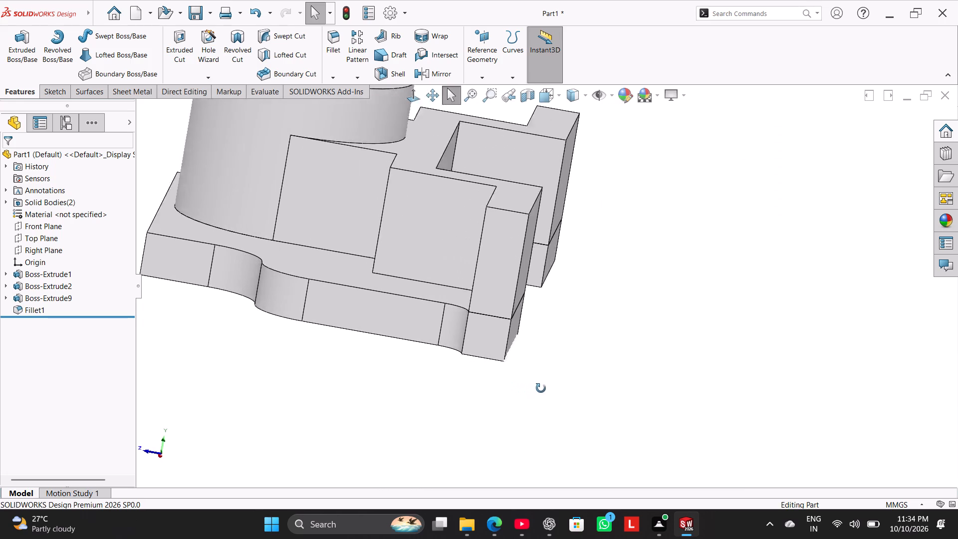
middle_drag(541, 388, 510, 379)
scroll(547, 384, down, 1)
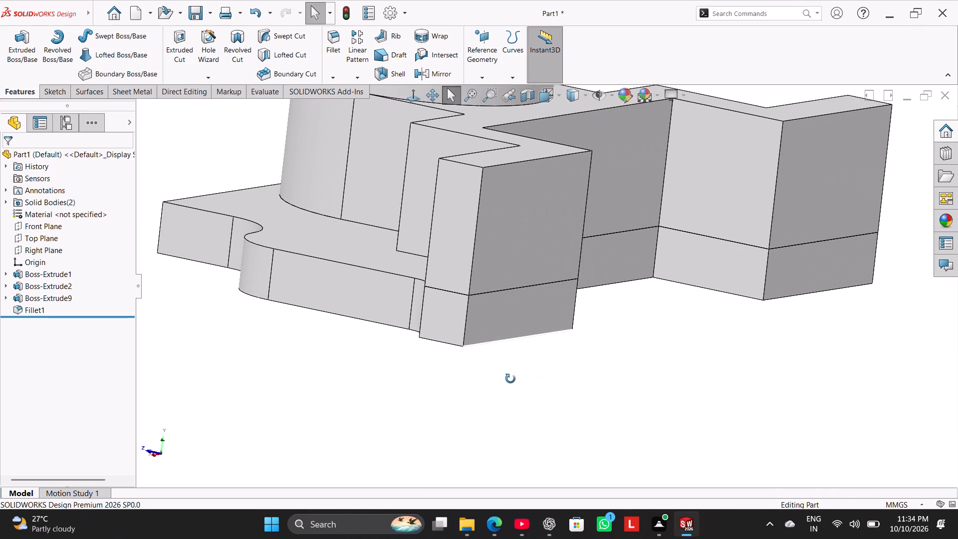
middle_drag(510, 379, 515, 384)
scroll(515, 384, up, 4)
middle_drag(498, 372, 531, 391)
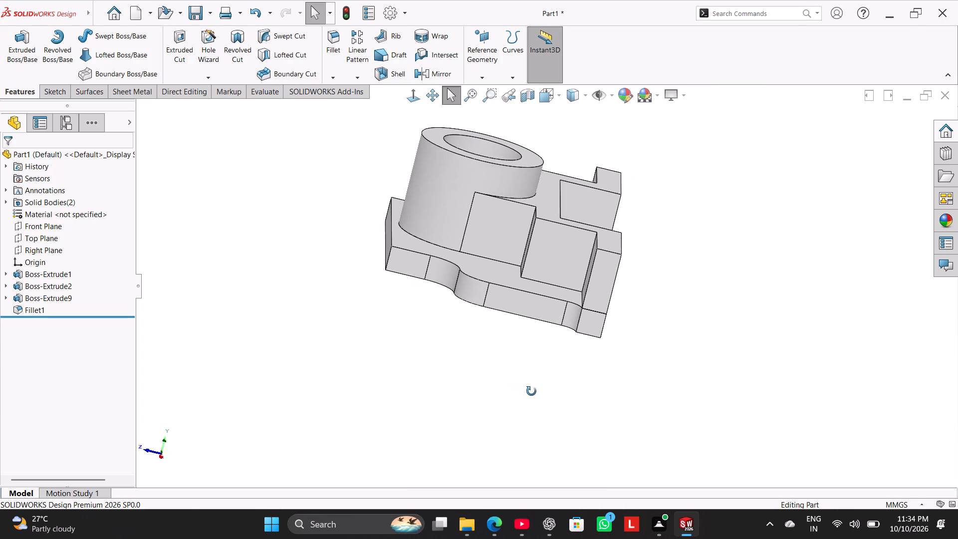
middle_drag(531, 391, 543, 415)
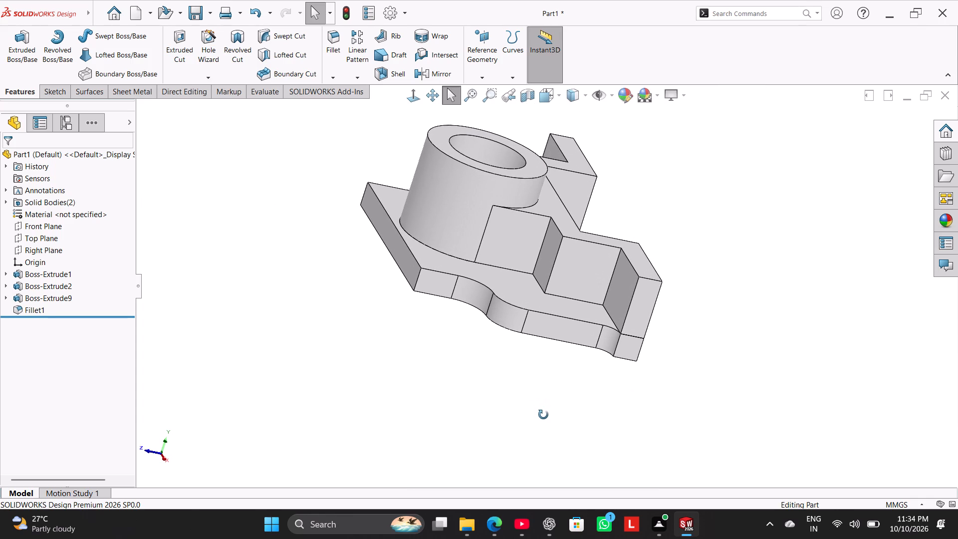
middle_drag(543, 415, 528, 406)
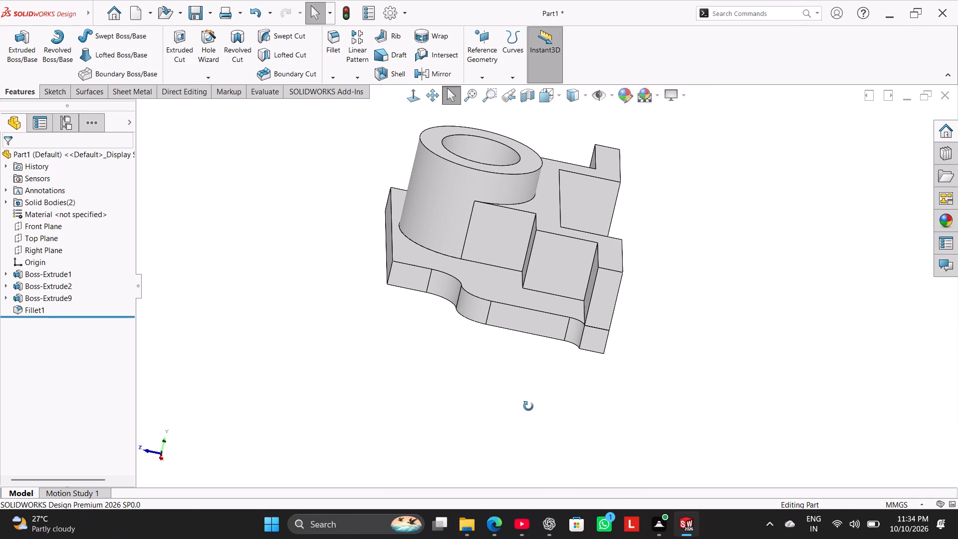
middle_drag(528, 406, 524, 451)
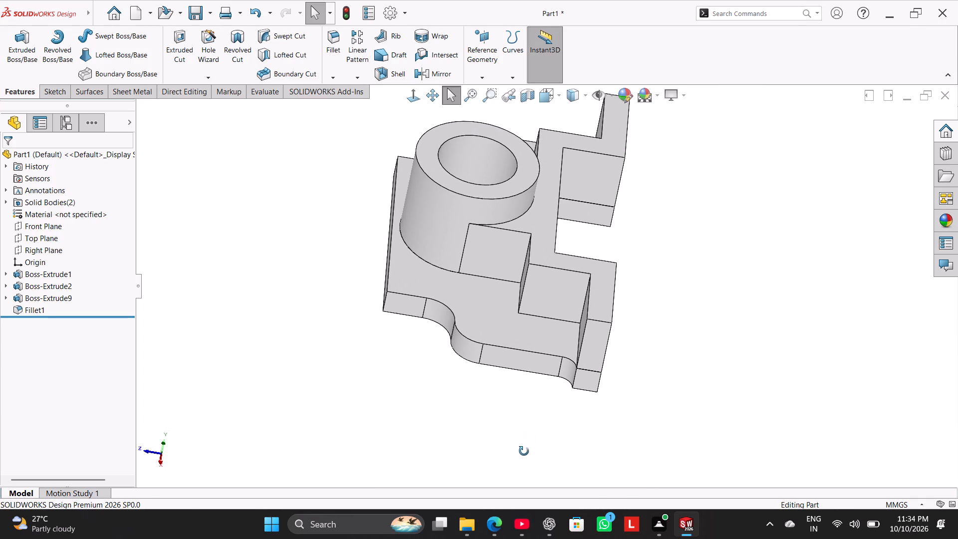
middle_drag(524, 451, 513, 448)
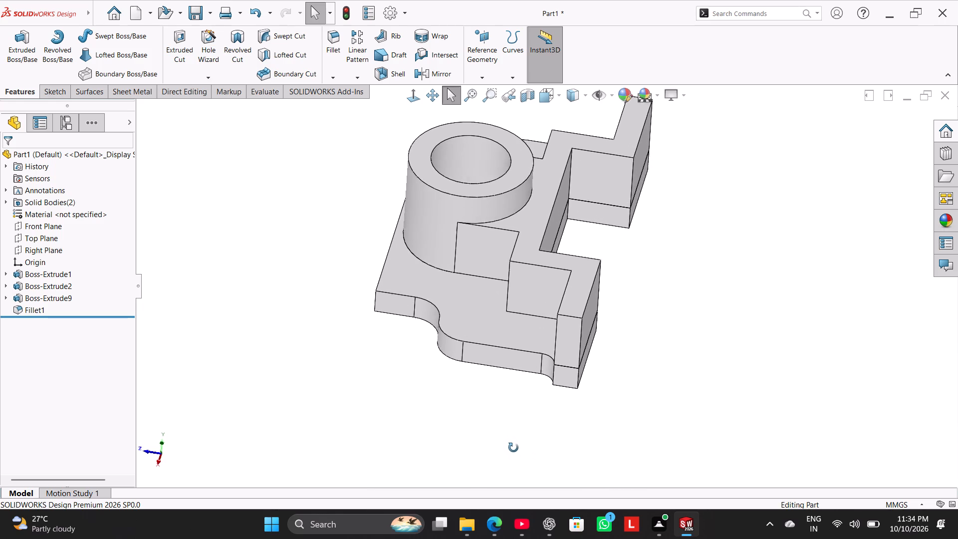
middle_drag(513, 448, 501, 483)
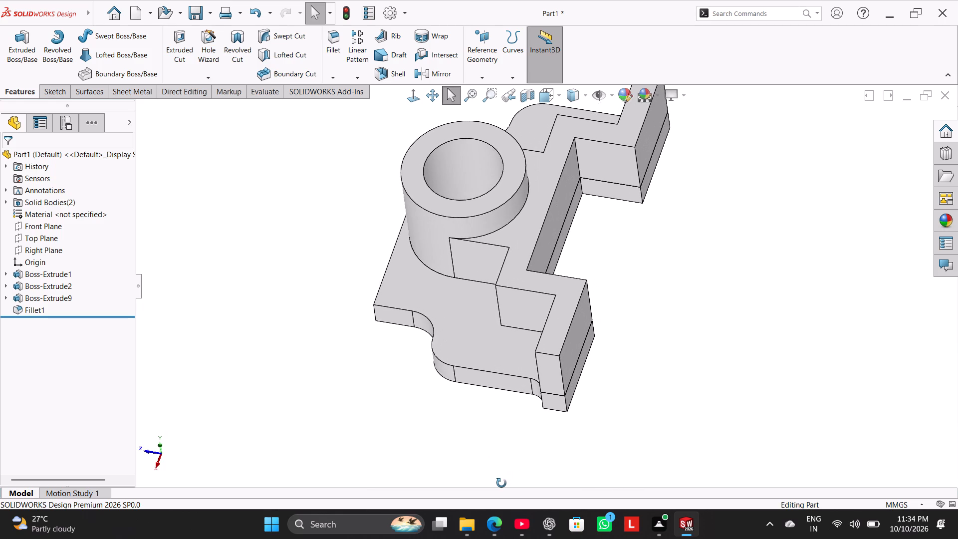
middle_drag(501, 483, 490, 486)
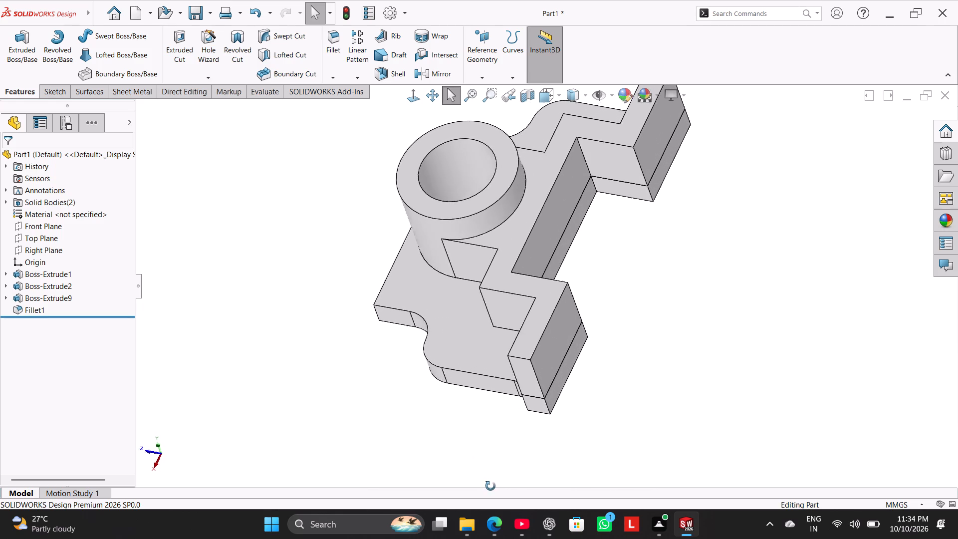
middle_drag(490, 486, 412, 424)
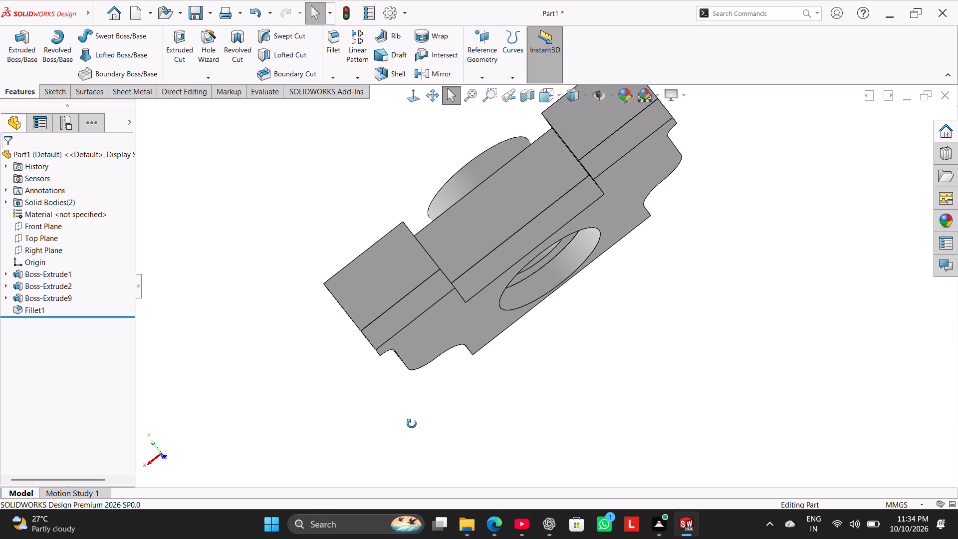
middle_drag(412, 424, 521, 430)
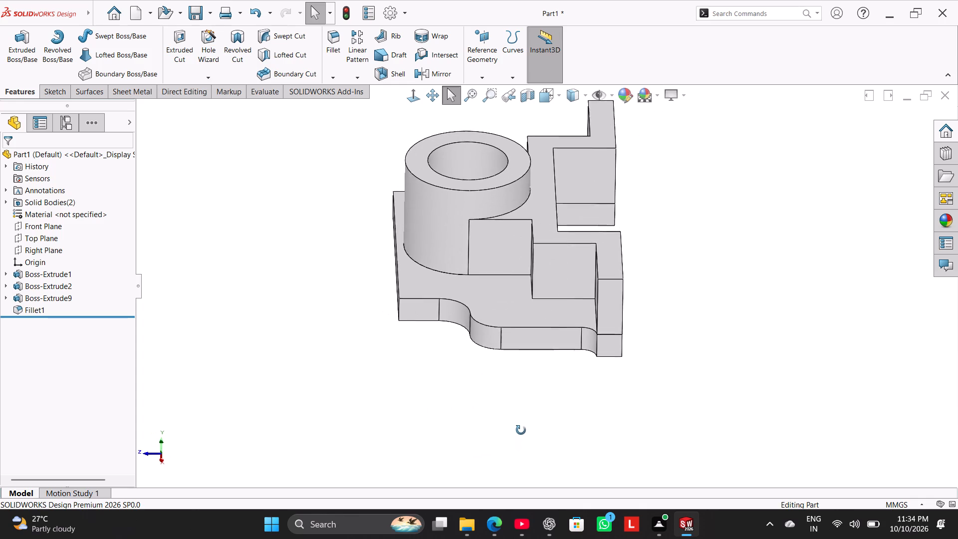
middle_drag(521, 430, 489, 402)
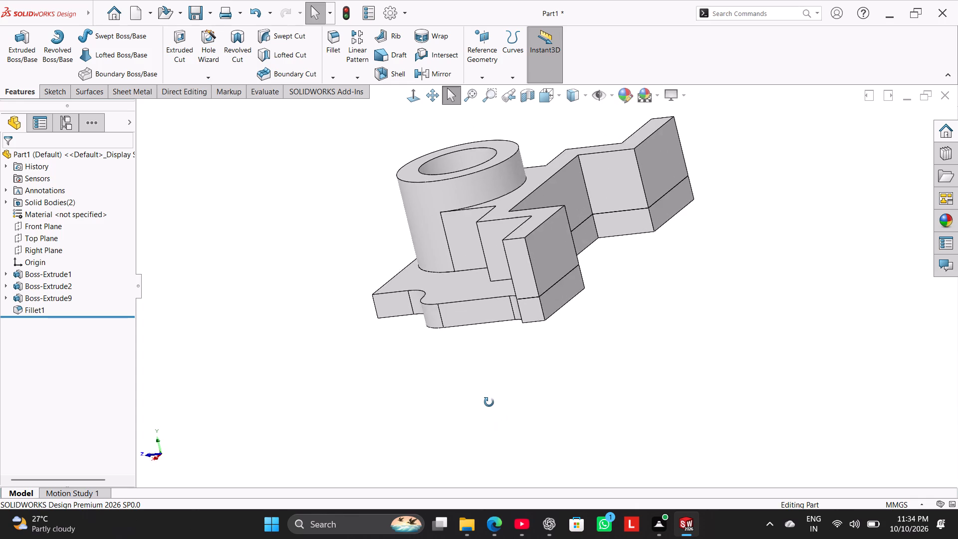
middle_drag(489, 402, 489, 406)
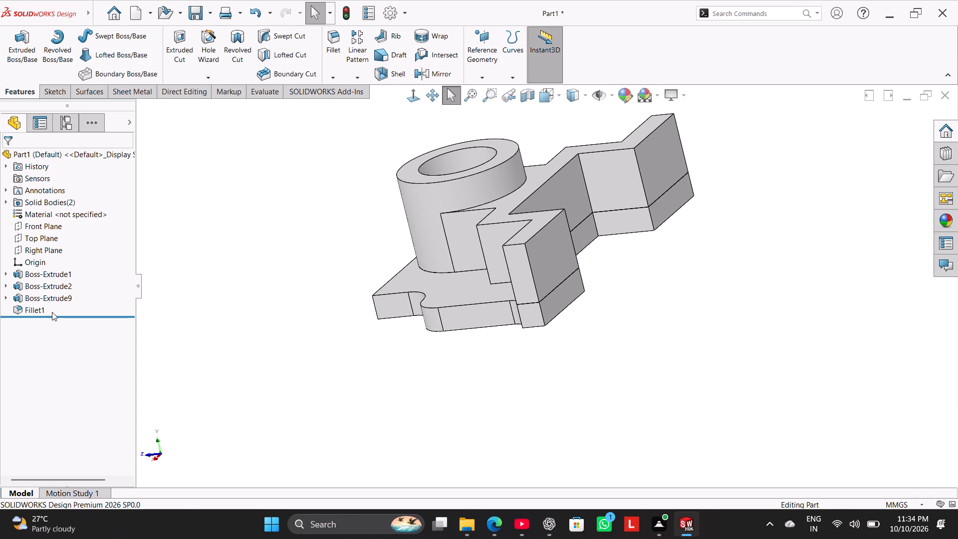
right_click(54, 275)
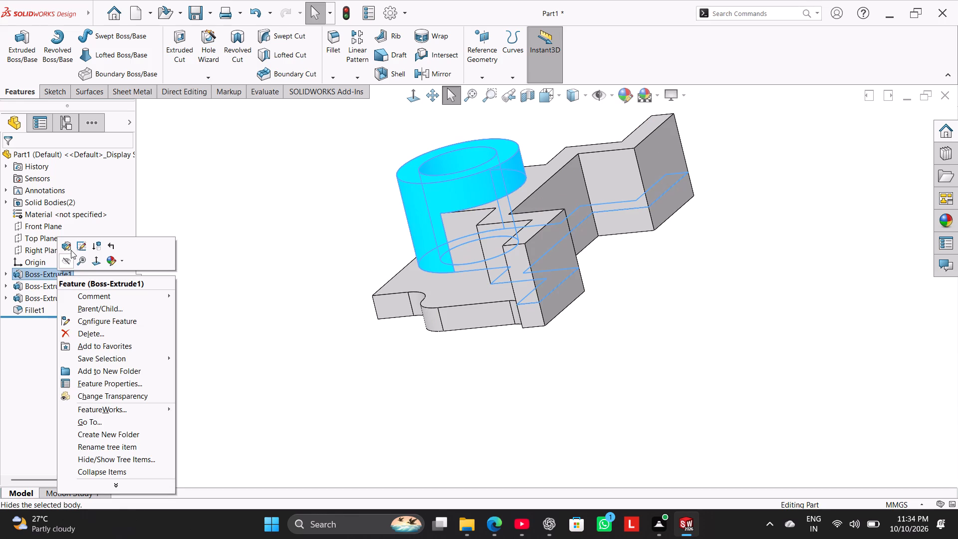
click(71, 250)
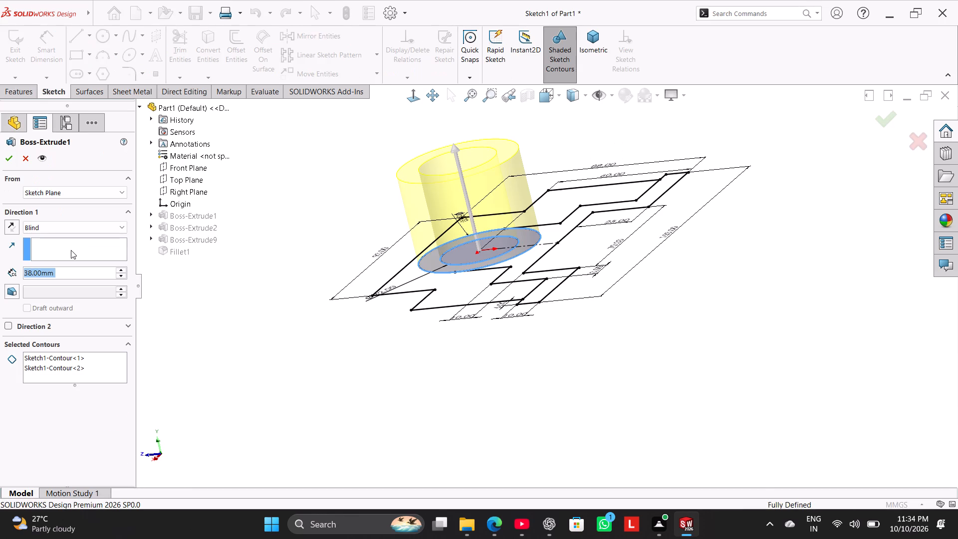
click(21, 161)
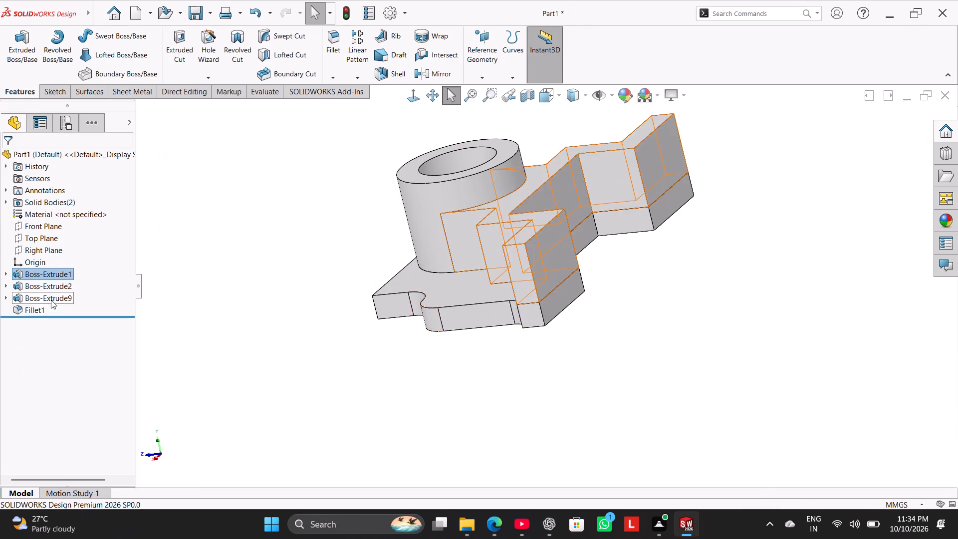
Edit the base plate extrusion and remove the two stepped wall regions from its selected contours, keeping only Sketch1-Region<1>.
right_click(37, 286)
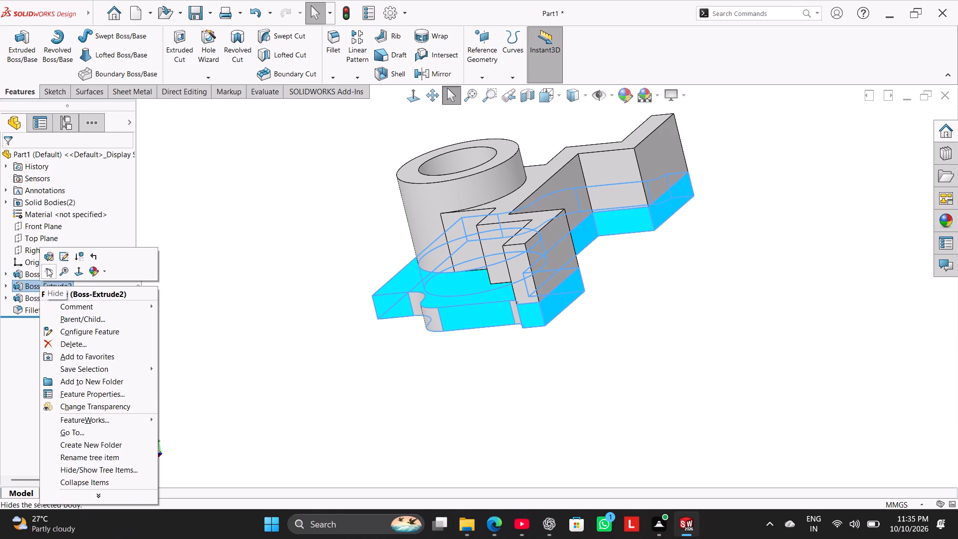
click(50, 254)
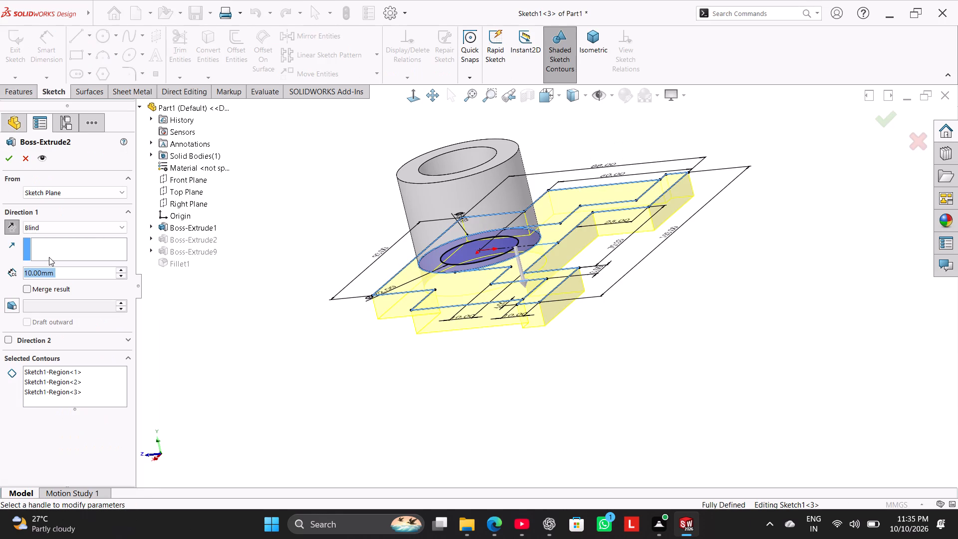
middle_drag(353, 303, 390, 350)
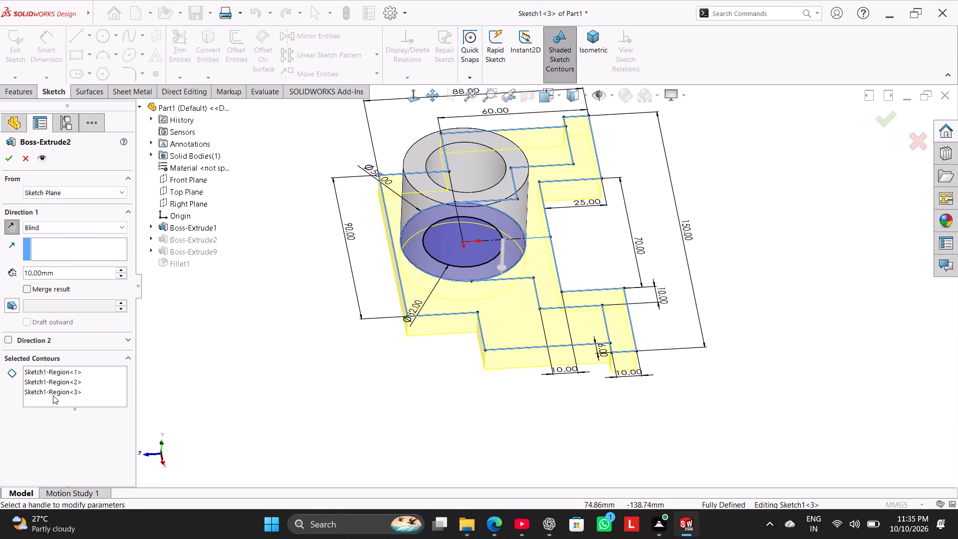
right_click(62, 392)
click(88, 408)
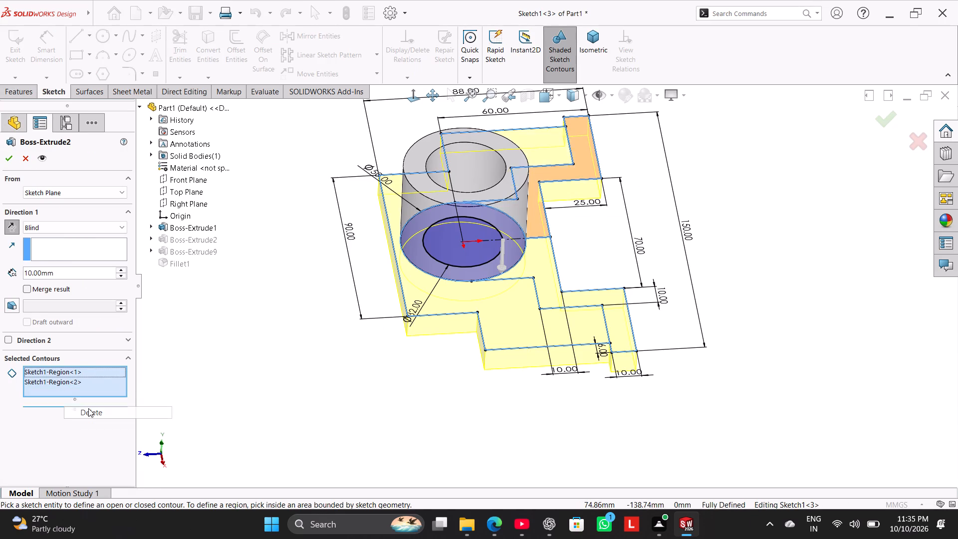
right_click(77, 383)
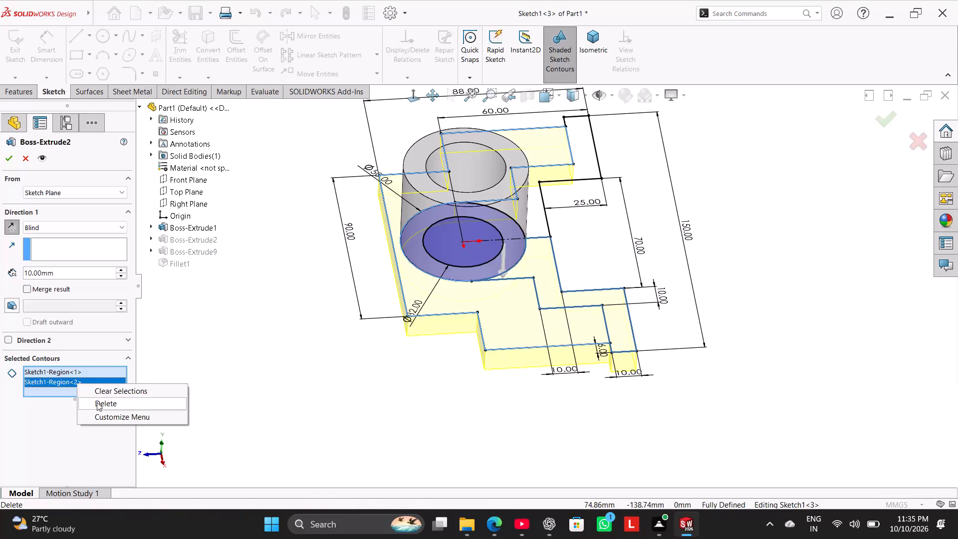
click(97, 402)
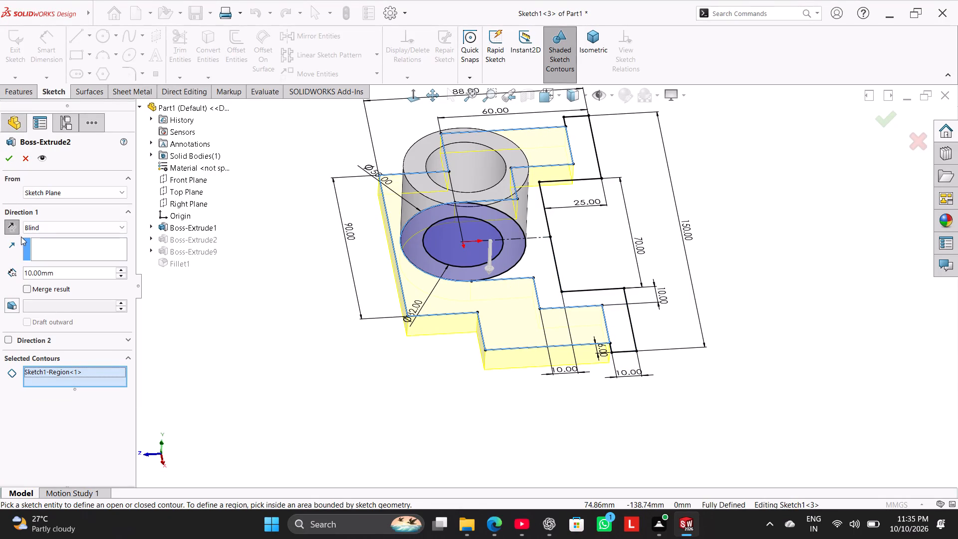
click(10, 163)
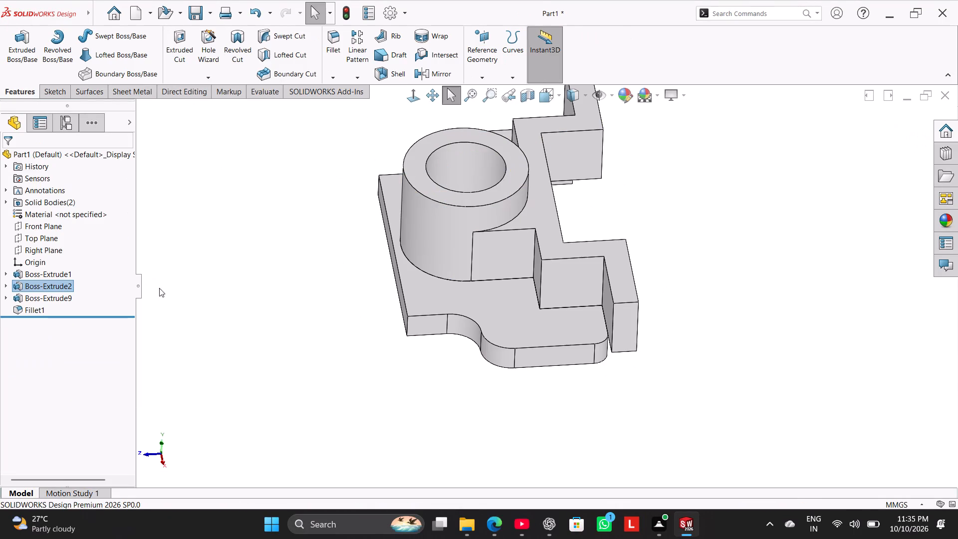
Edit the stepped wall's extrusion so it starts from a 10 mm offset, reversed to lie below the sketch plane.
click(193, 305)
middle_drag(236, 325, 223, 223)
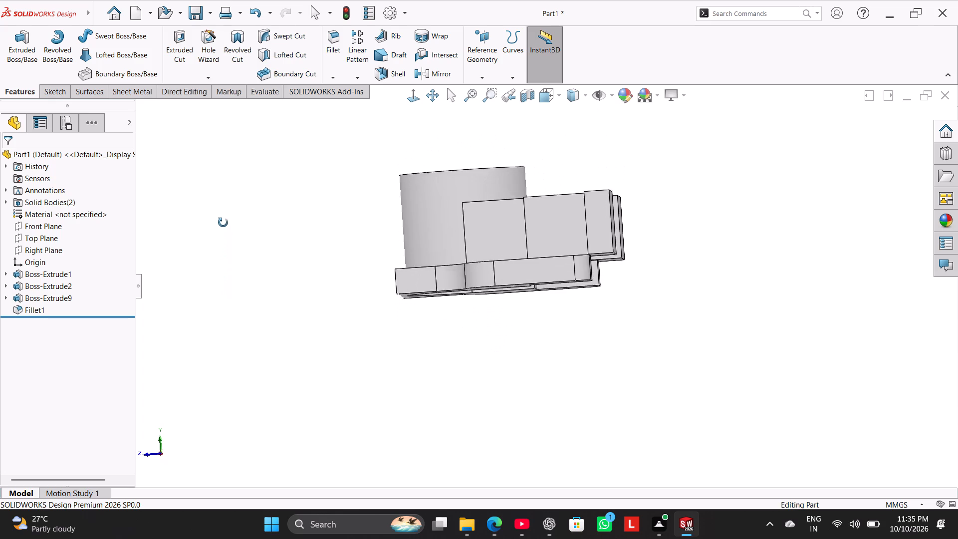
middle_drag(223, 223, 223, 250)
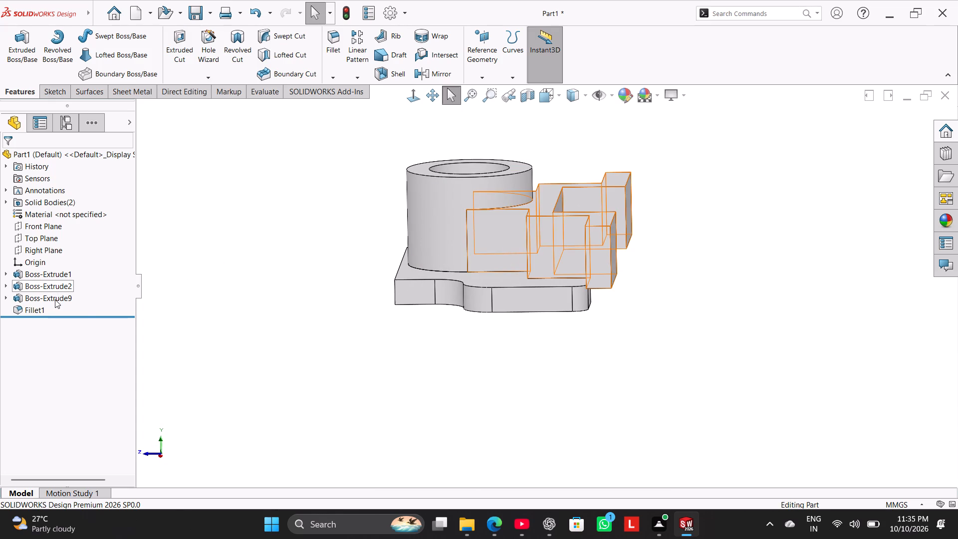
right_click(55, 299)
click(67, 270)
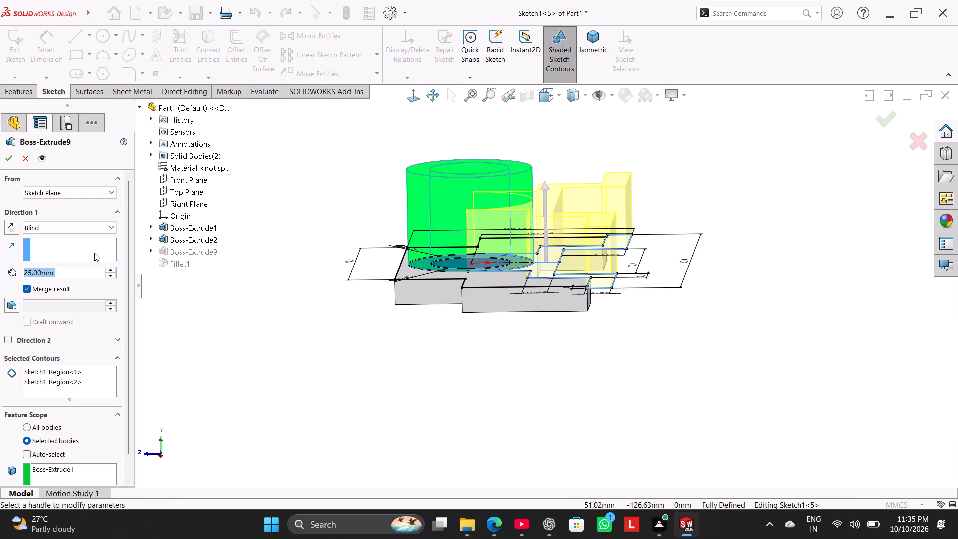
click(98, 193)
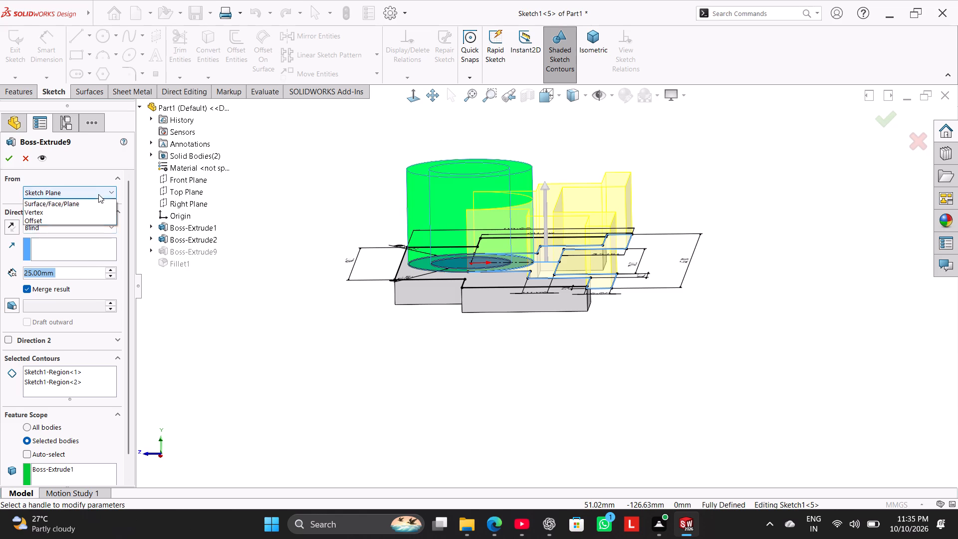
click(94, 226)
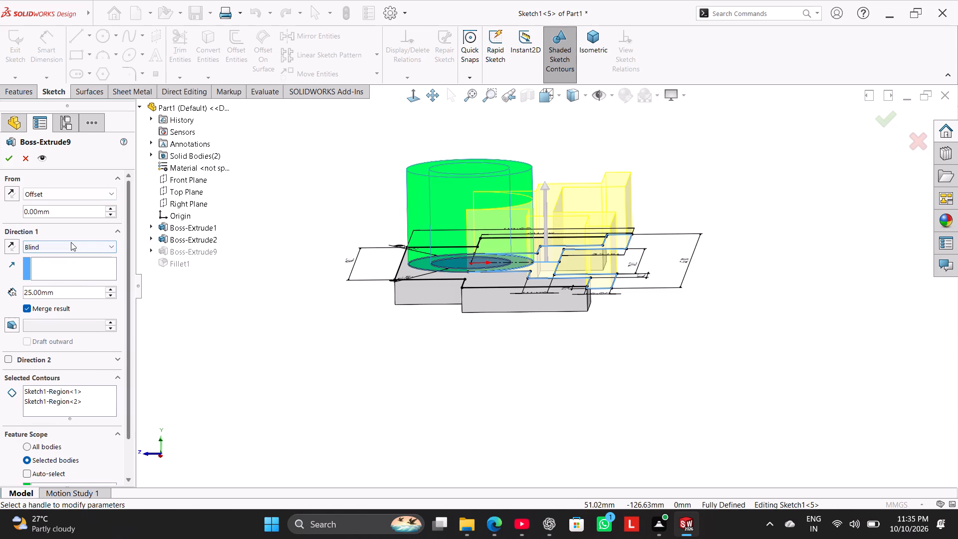
double_click(84, 214)
text(10)
key(Return)
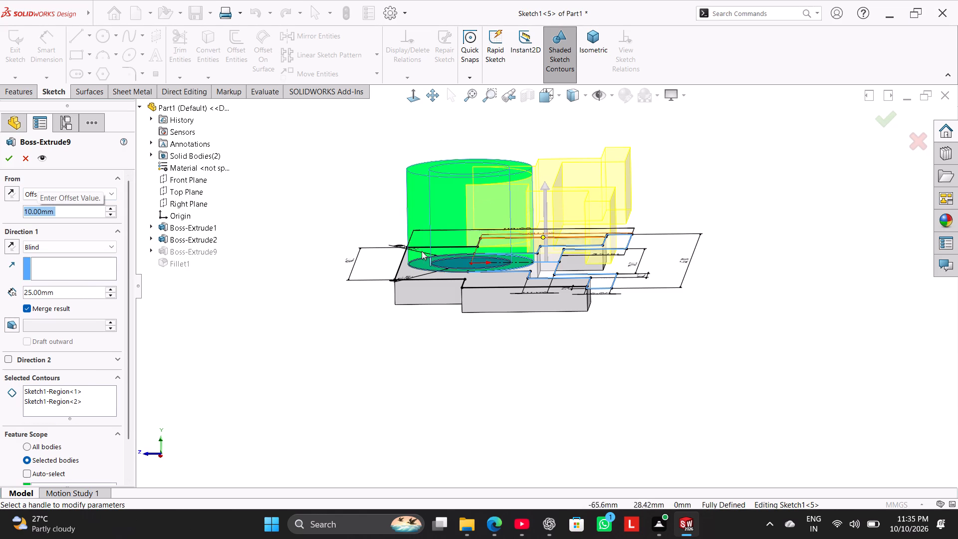
click(8, 193)
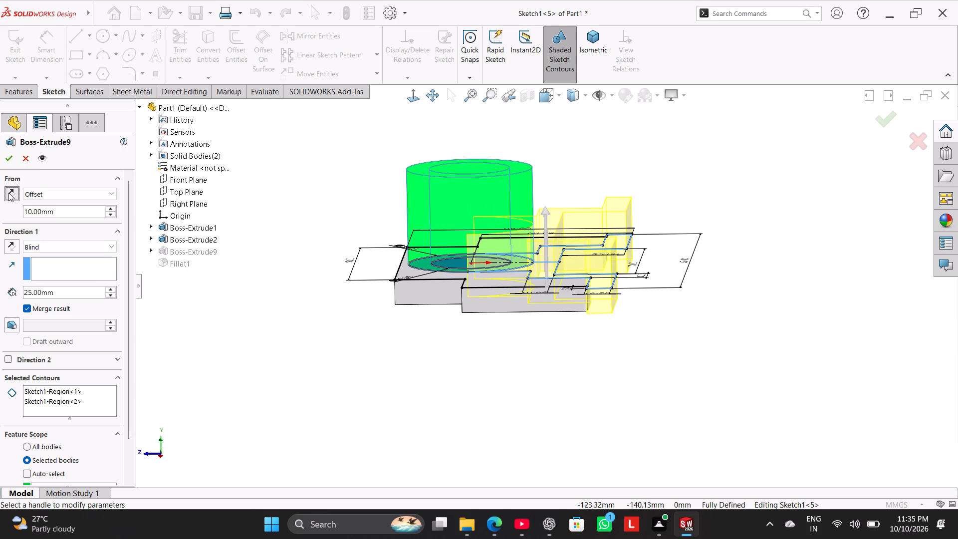
Set the stepped wall's extrusion depth to 35 mm and apply the edited extrusion.
middle_drag(298, 386, 317, 384)
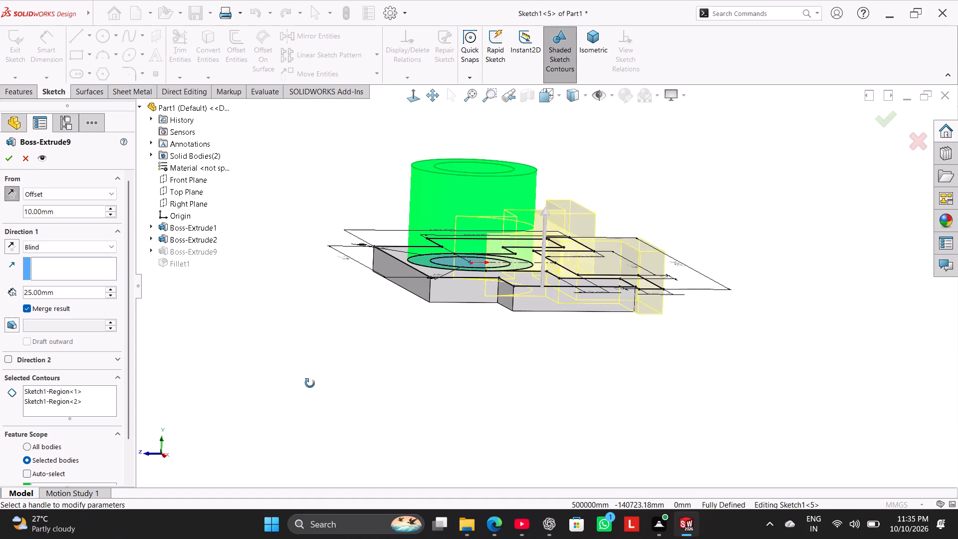
double_click(84, 295)
key(3)
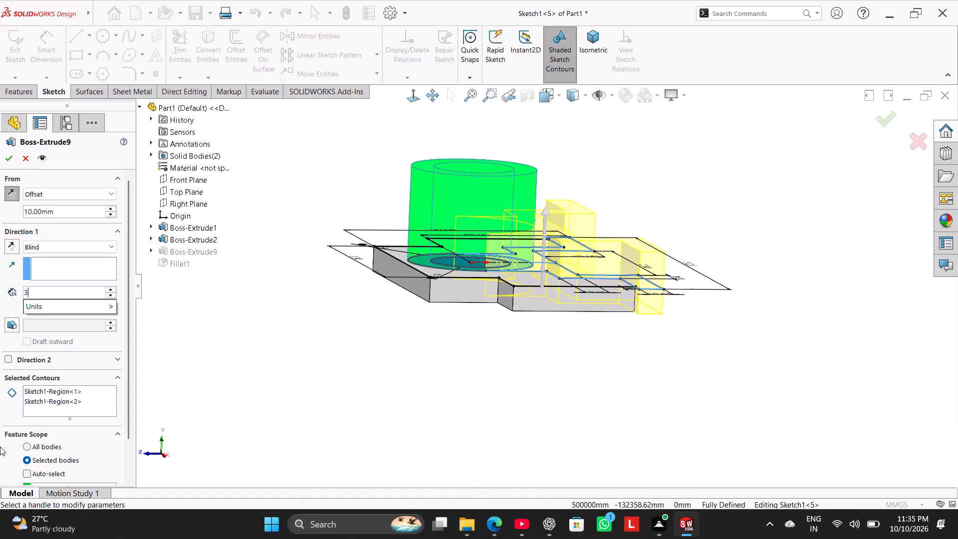
key(5)
key(Return)
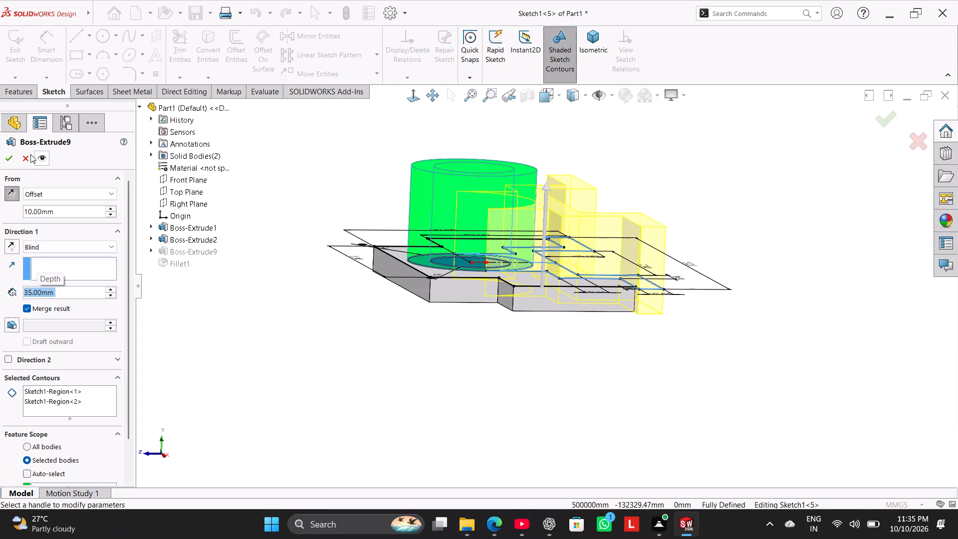
click(15, 157)
Examine the part's underside and the boundary between the stepped wall and the filleted base plate.
middle_drag(297, 336, 273, 285)
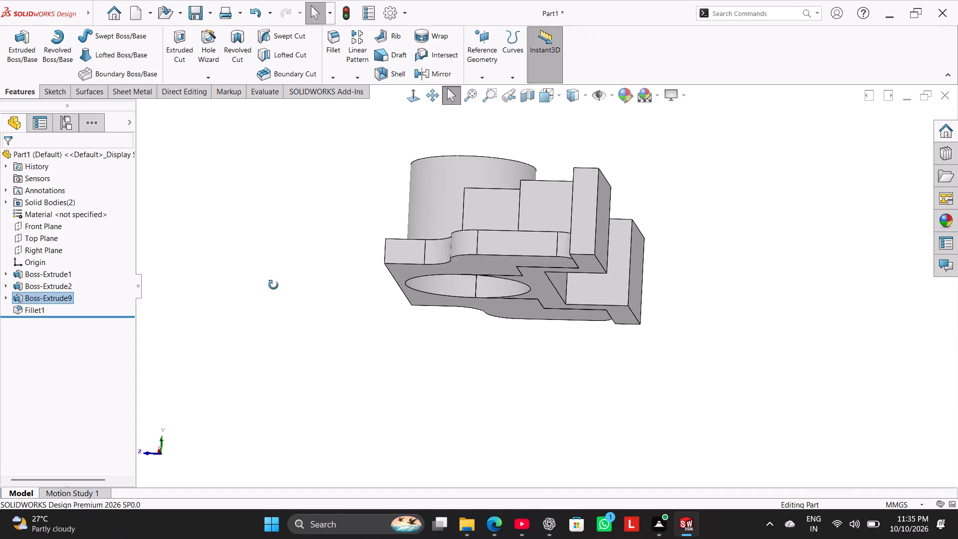
middle_drag(273, 285, 278, 219)
scroll(354, 261, down, 3)
middle_drag(869, 240, 883, 254)
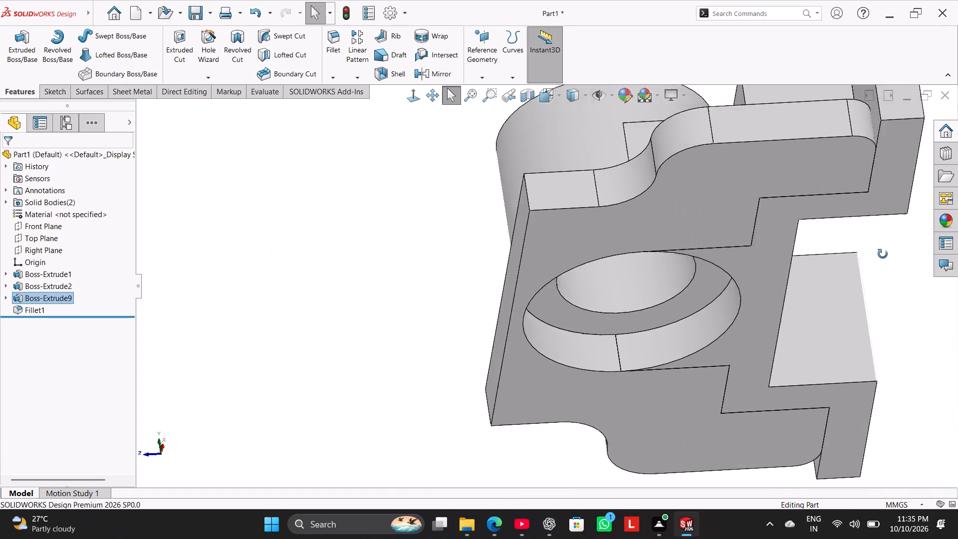
middle_drag(883, 254, 891, 277)
scroll(891, 277, up, 2)
middle_drag(882, 292, 902, 318)
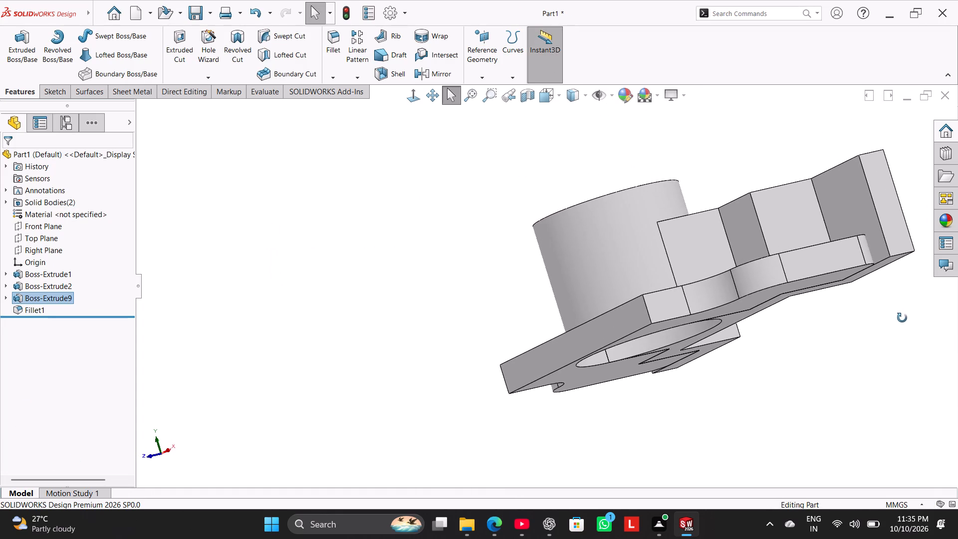
middle_drag(902, 318, 902, 318)
scroll(872, 281, down, 7)
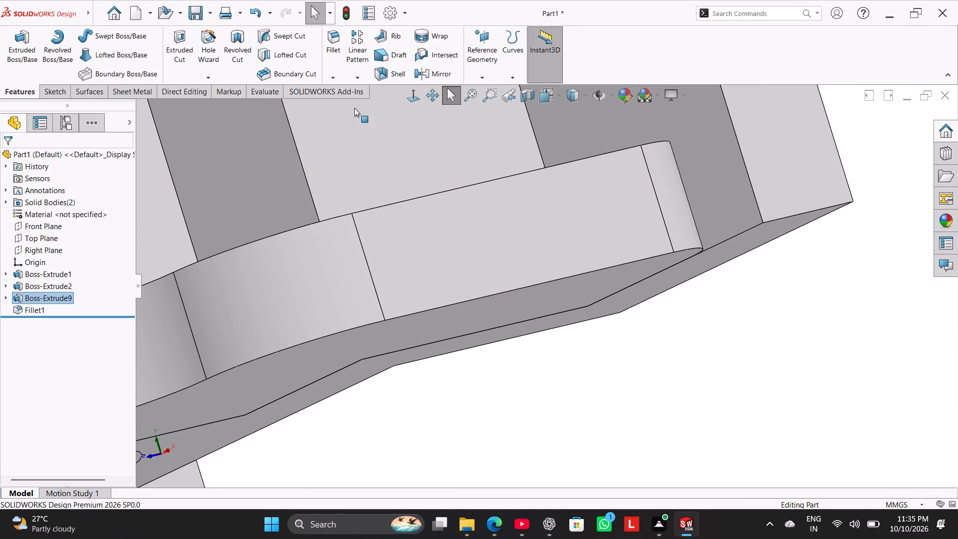
right_click(0, 538)
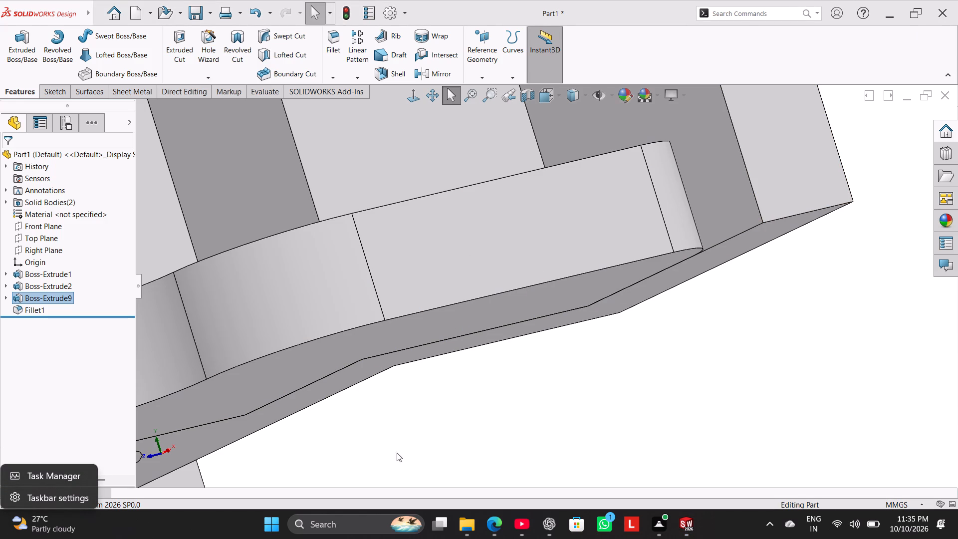
middle_drag(599, 379, 576, 185)
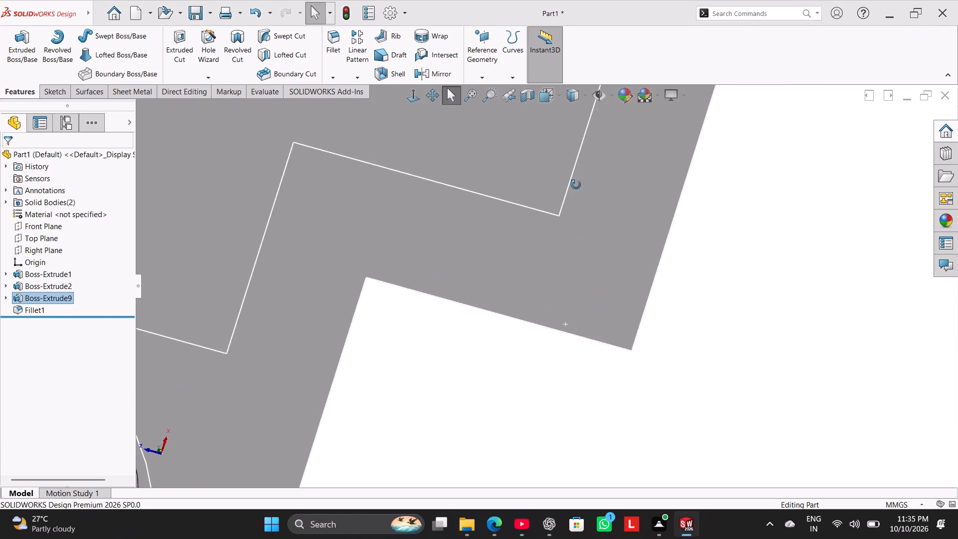
middle_drag(576, 185, 628, 306)
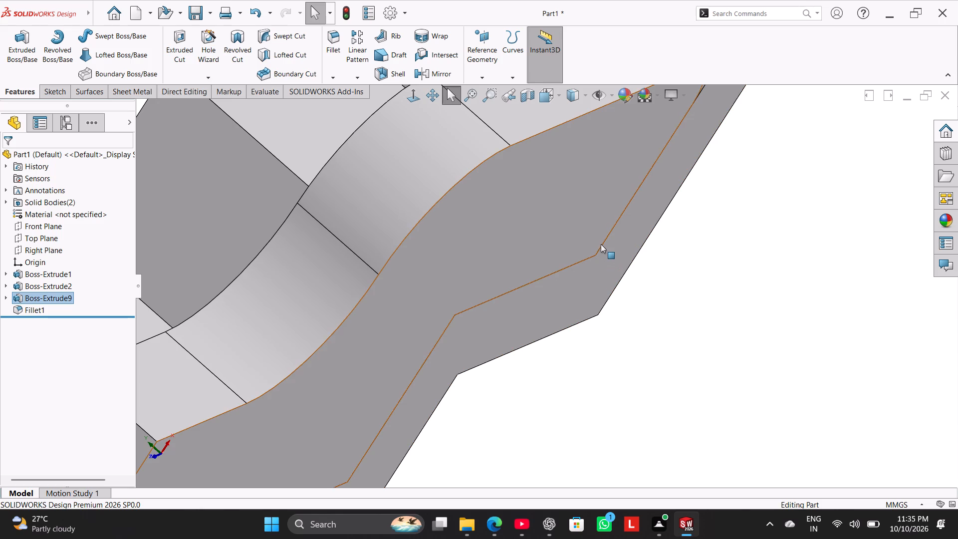
ctrl+click(580, 284)
ctrl+click(565, 234)
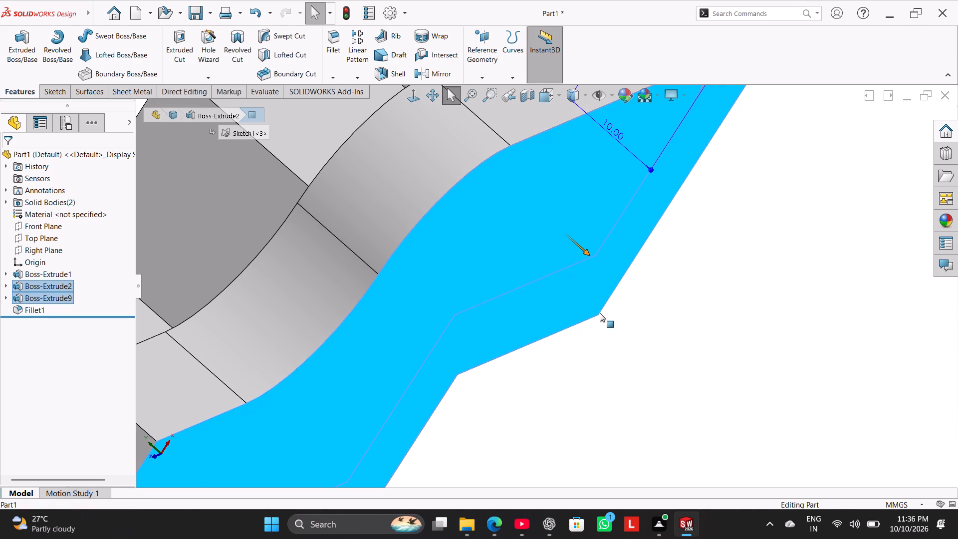
scroll(634, 371, up, 4)
middle_drag(626, 364, 617, 368)
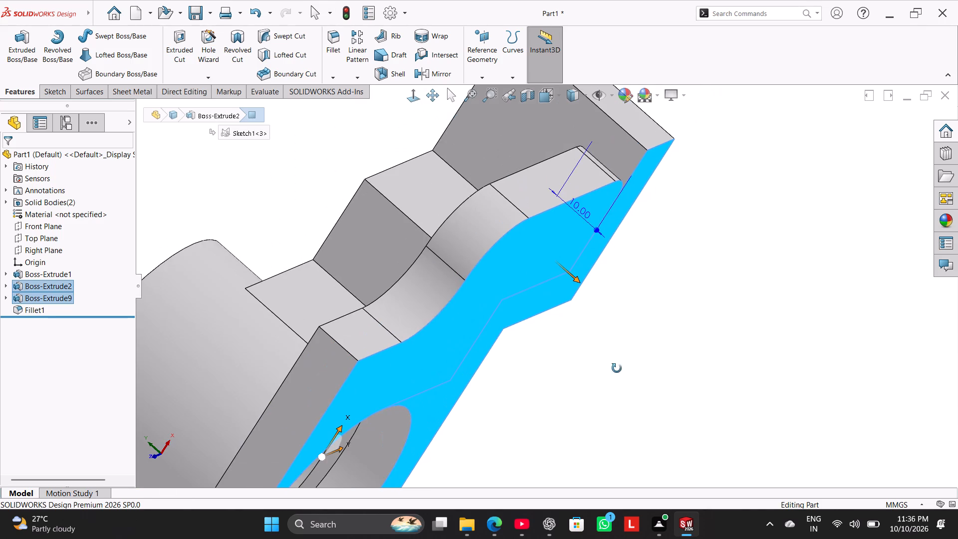
middle_drag(617, 368, 563, 363)
click(554, 350)
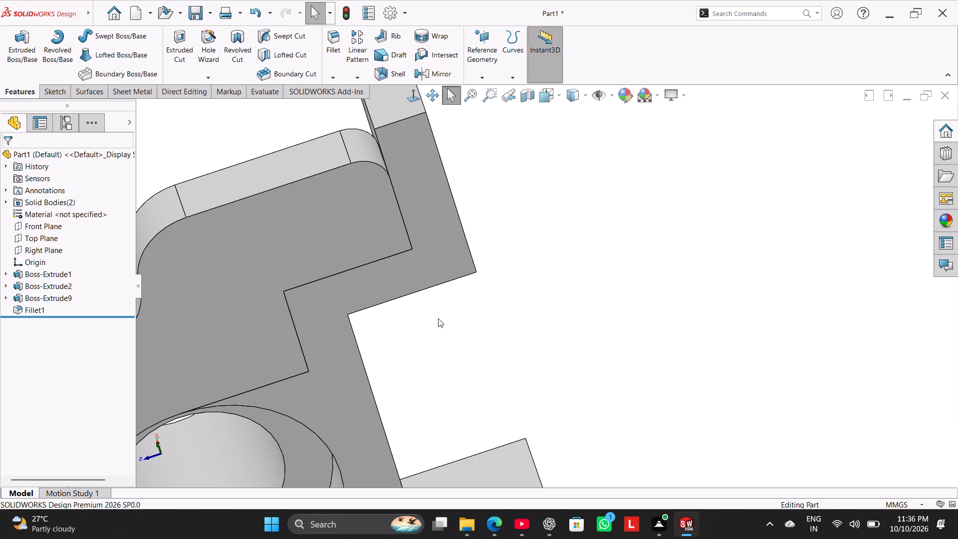
Review the stepped wall extrusion's definition, including its start offset, depth and contours.
click(8, 294)
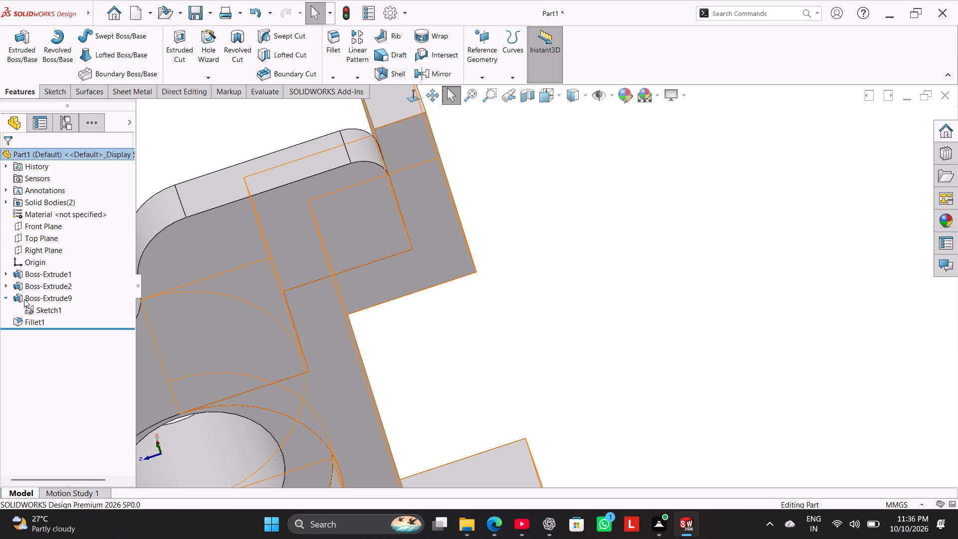
click(8, 296)
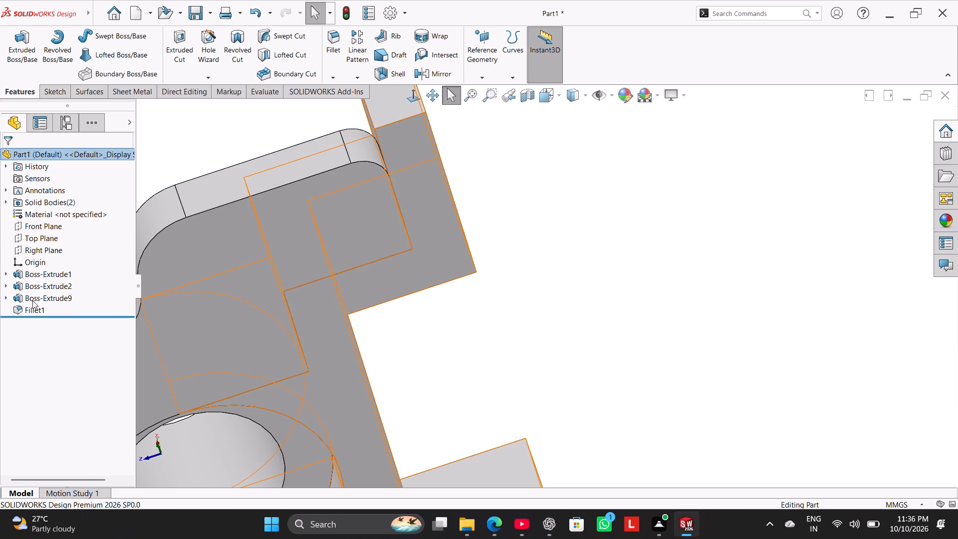
right_click(32, 300)
click(46, 271)
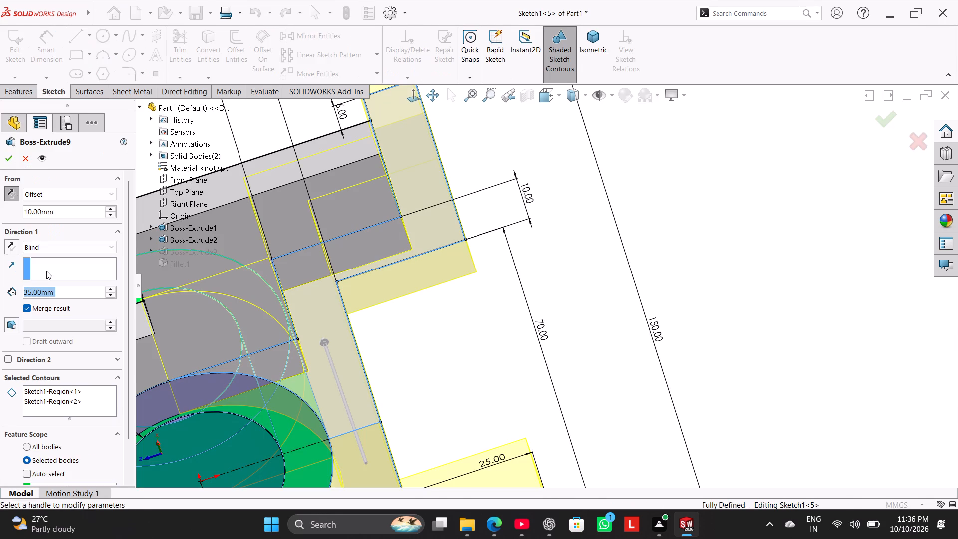
drag(9, 157, 15, 161)
Inspect the whole part in isometric view and from other angles around the ring, stepped wall and base plate.
scroll(359, 356, up, 2)
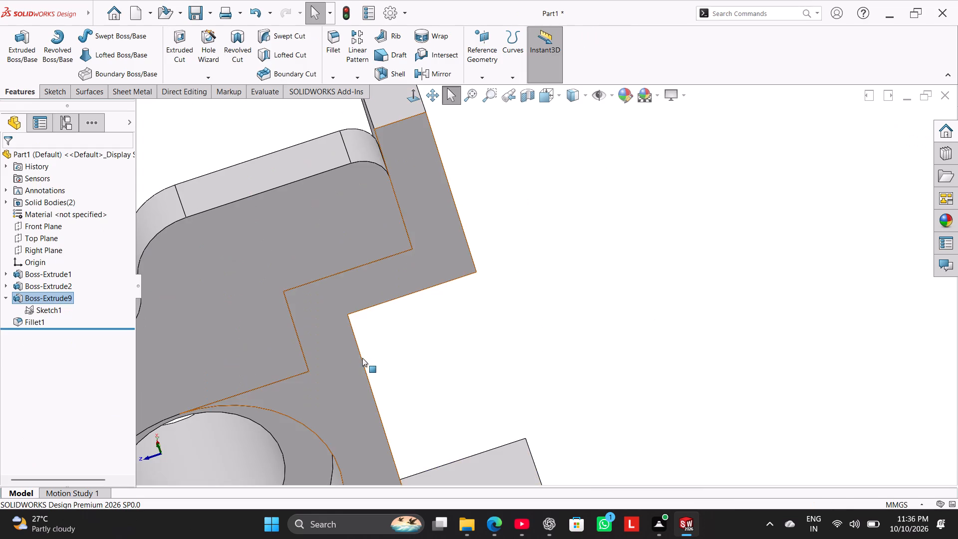
scroll(383, 373, up, 1)
right_drag(190, 338, 366, 228)
click(291, 313)
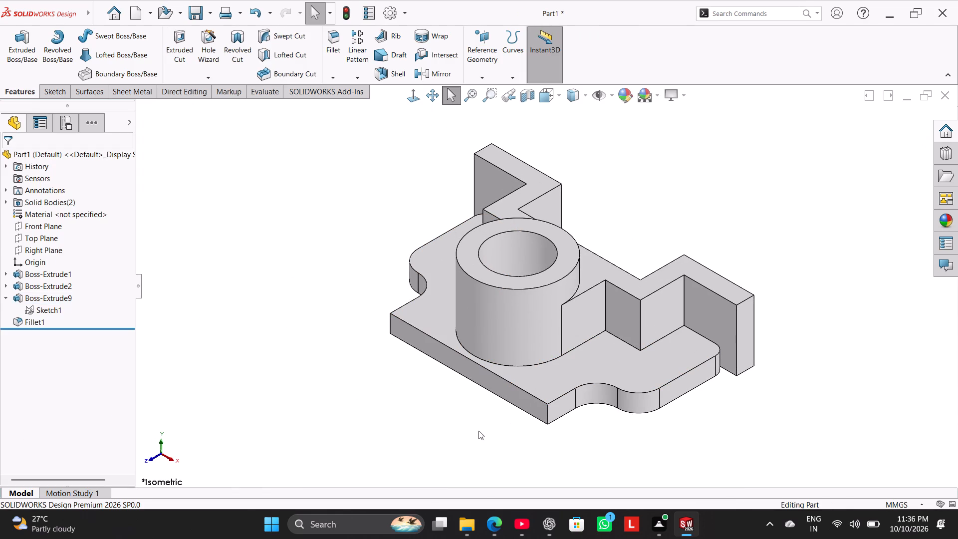
middle_drag(393, 337, 370, 383)
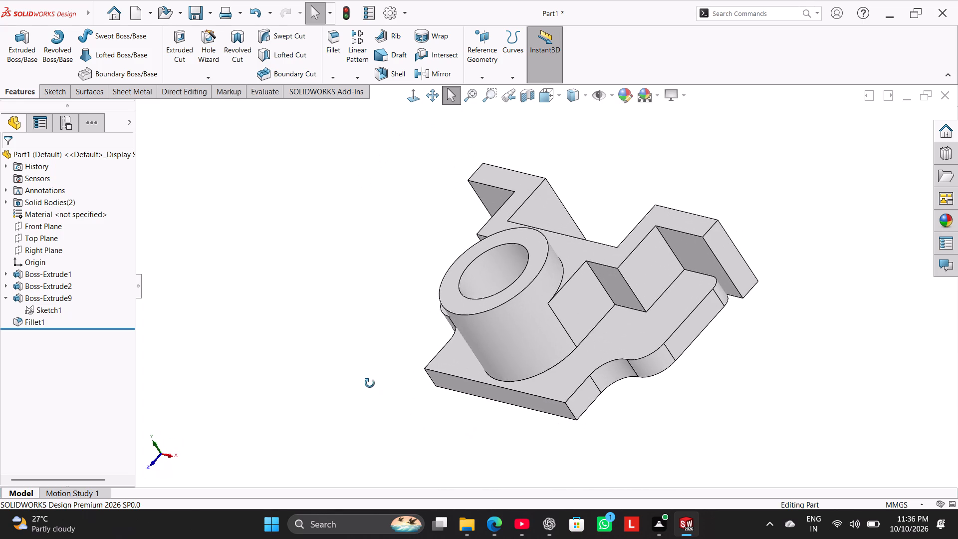
middle_drag(370, 383, 387, 346)
scroll(385, 350, up, 1)
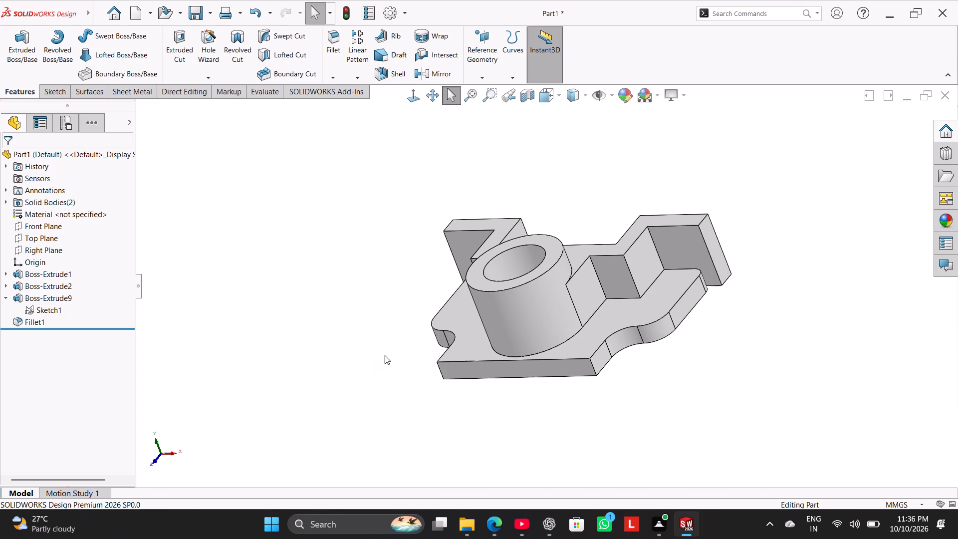
scroll(724, 308, down, 1)
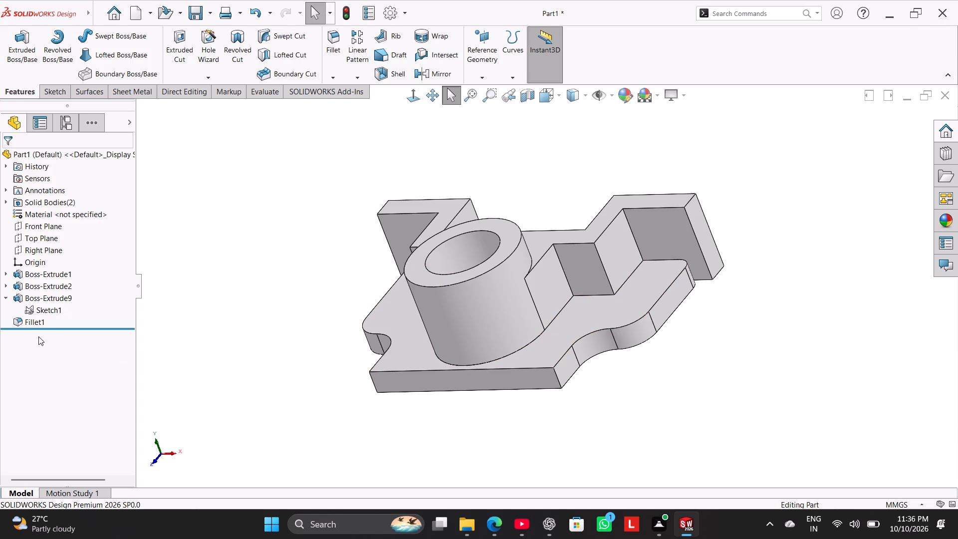
Review the base plate fillet's definition, examining its edges and radii near the stepped wall.
right_click(33, 323)
click(49, 276)
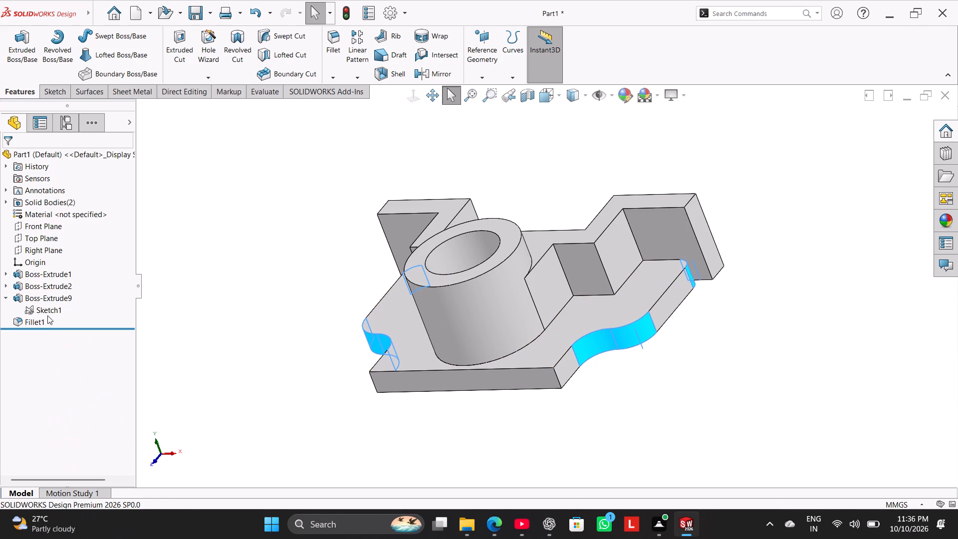
scroll(750, 250, down, 4)
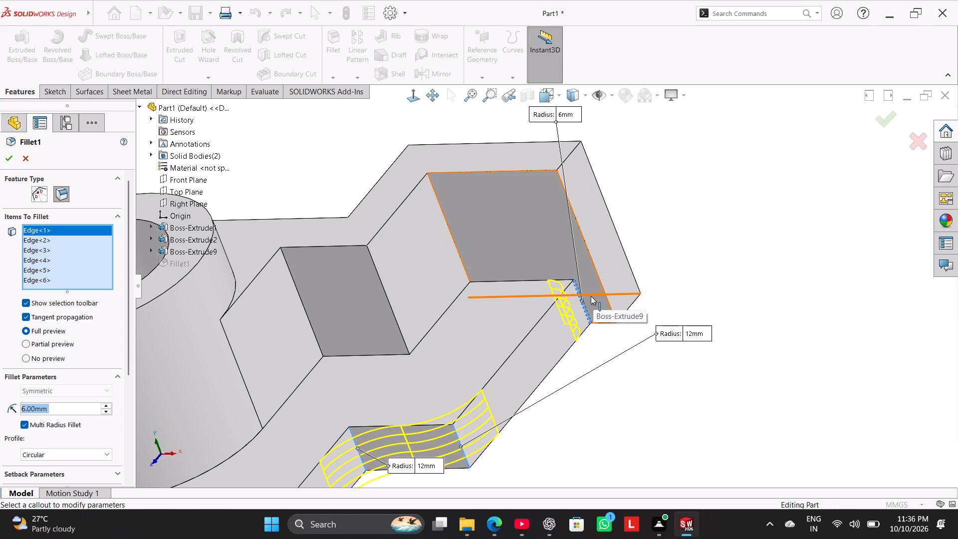
scroll(622, 272, down, 4)
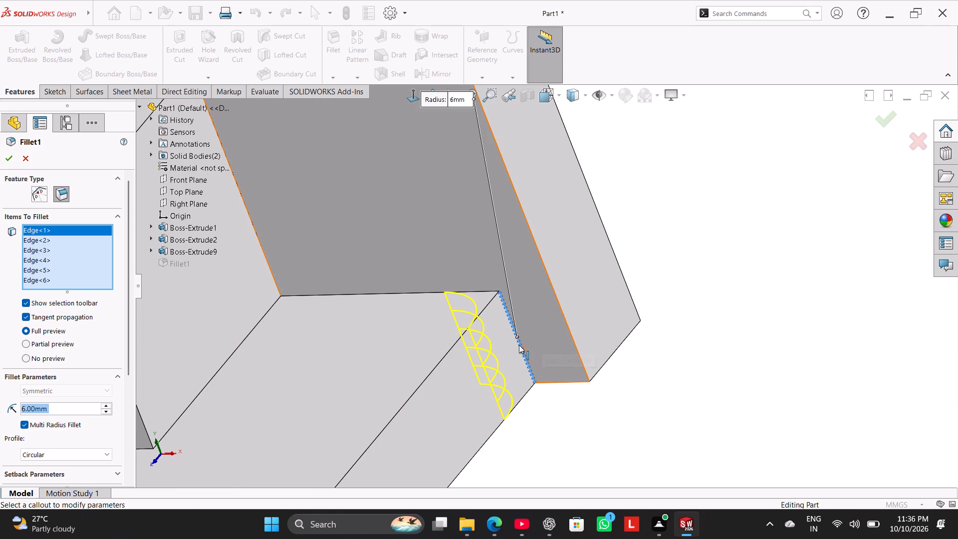
scroll(551, 401, up, 7)
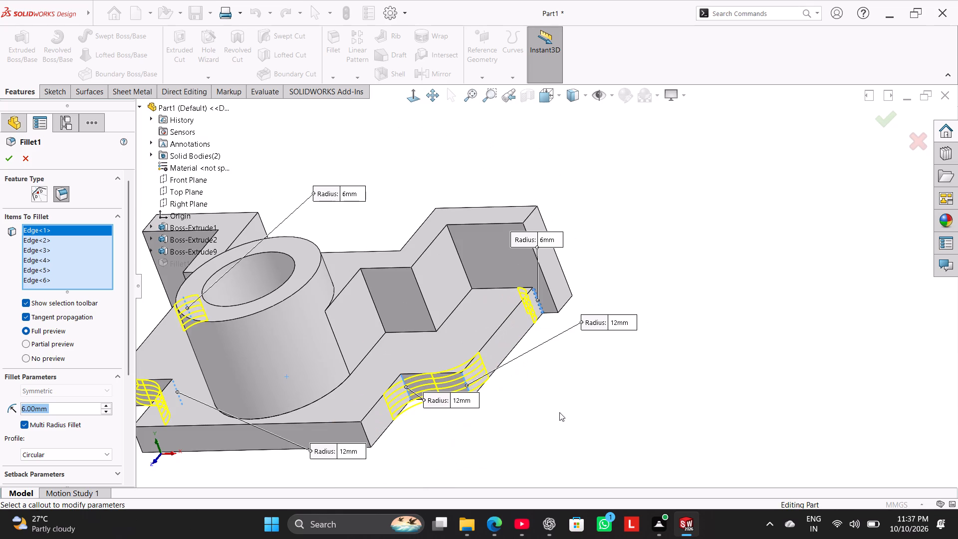
click(28, 157)
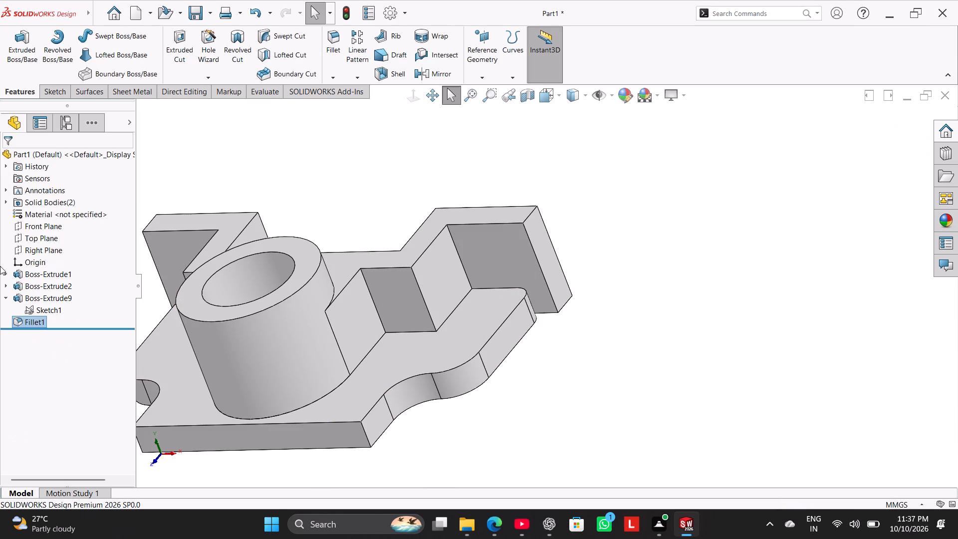
Inspect the profile sketch under the ring extrusion, checking where the plate's side line meets the stepped wall outline.
click(8, 295)
right_click(43, 272)
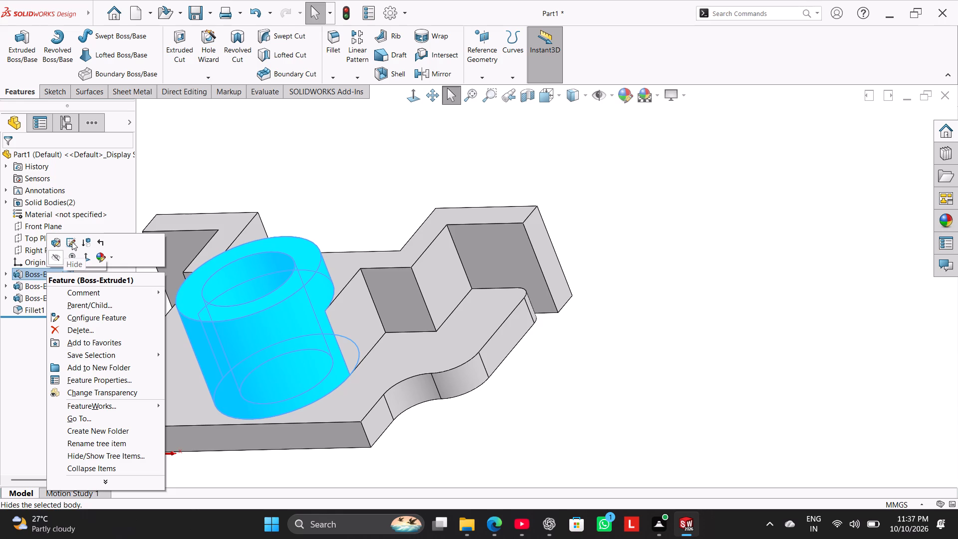
click(72, 242)
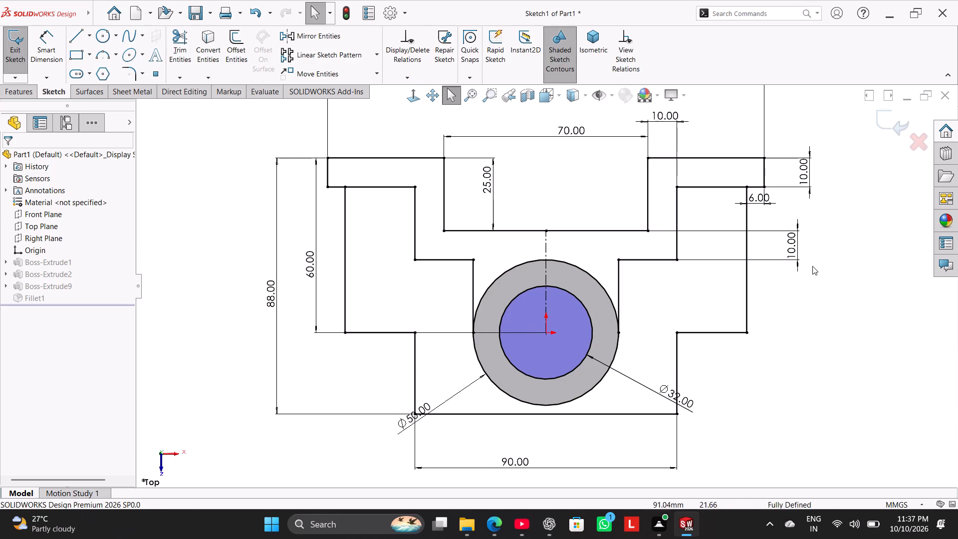
scroll(764, 195, down, 4)
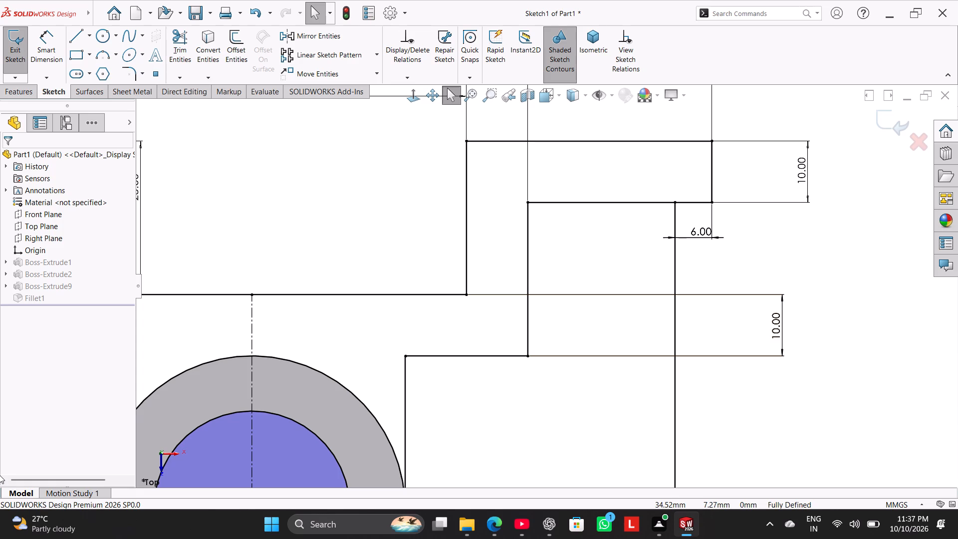
drag(676, 200, 674, 213)
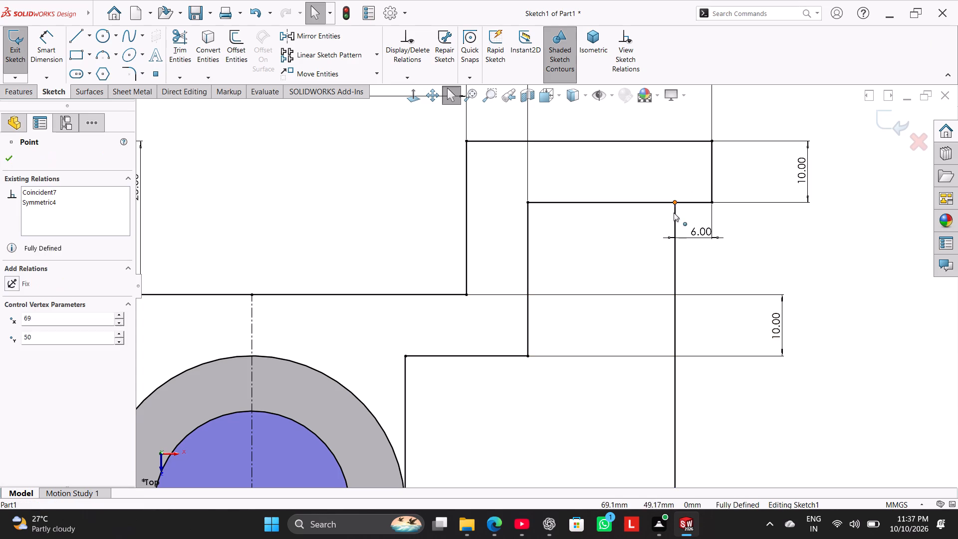
drag(674, 213, 670, 234)
click(755, 247)
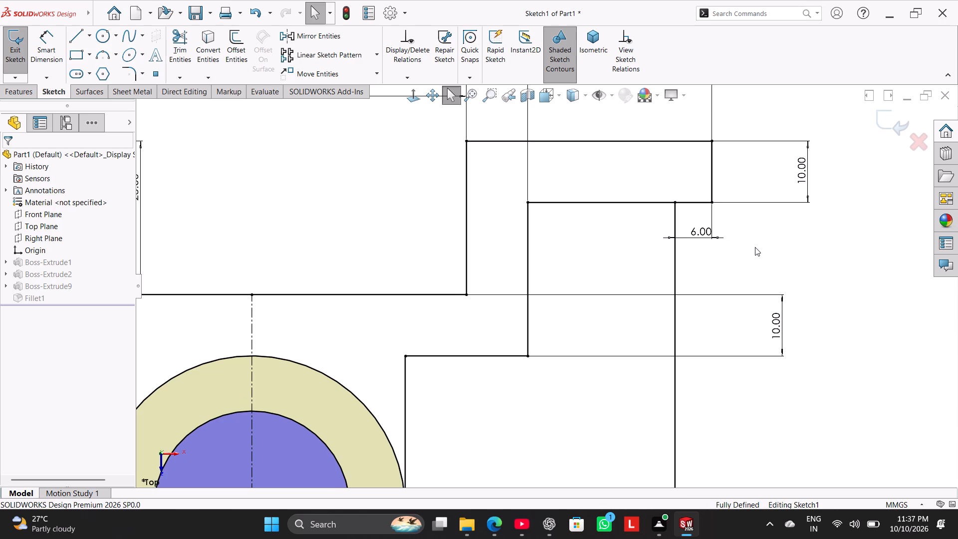
scroll(755, 247, up, 3)
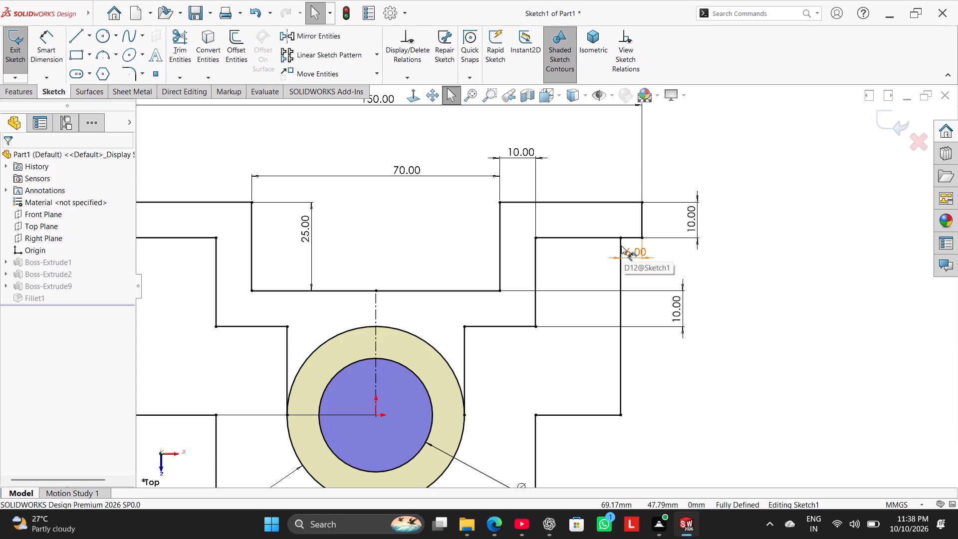
scroll(646, 253, up, 2)
right_click(691, 196)
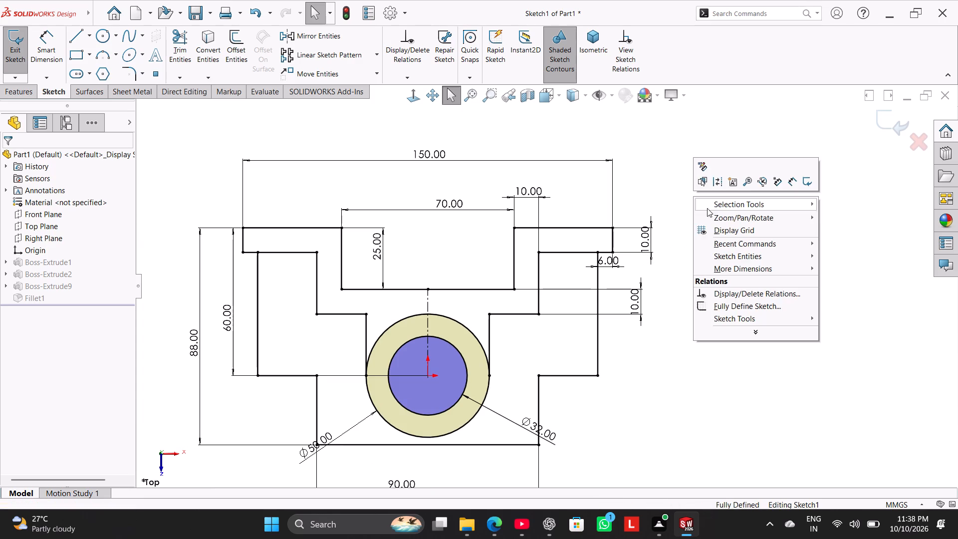
click(685, 188)
scroll(308, 212, up, 2)
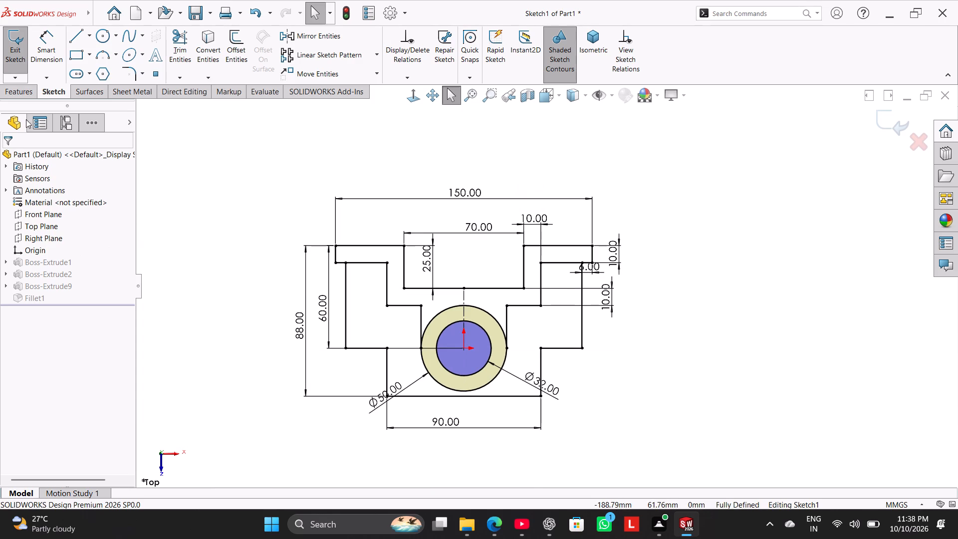
click(18, 60)
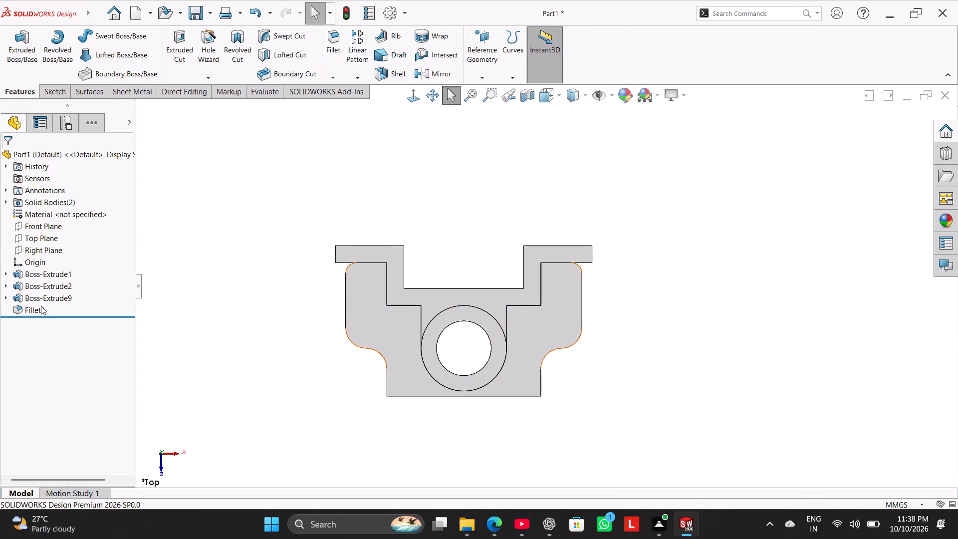
Delete the fillet feature from the base plate's corners.
right_click(41, 306)
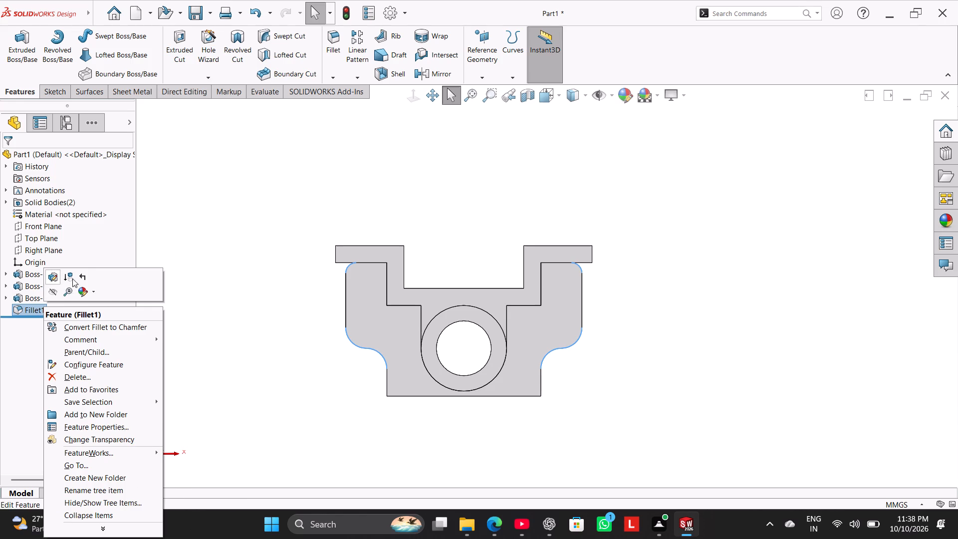
click(220, 216)
right_click(33, 308)
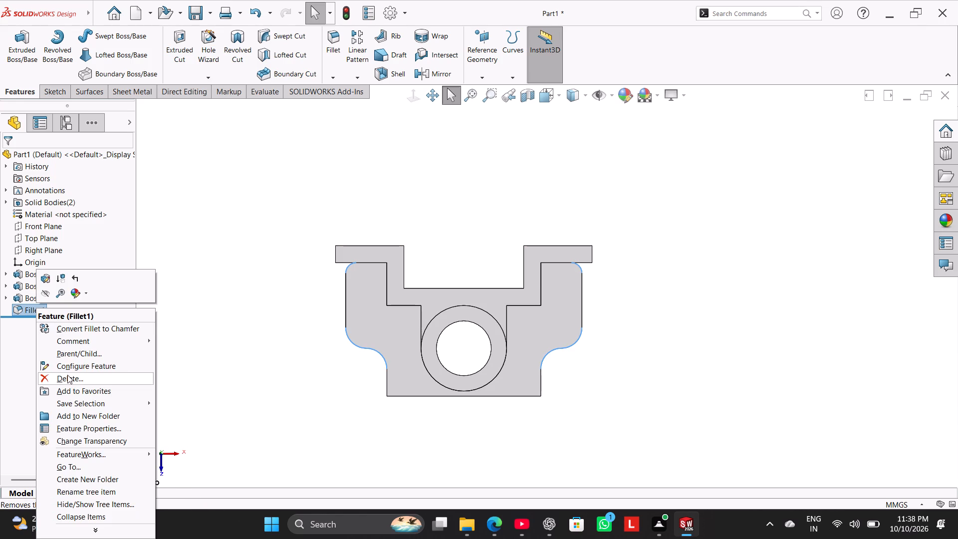
click(69, 380)
click(552, 189)
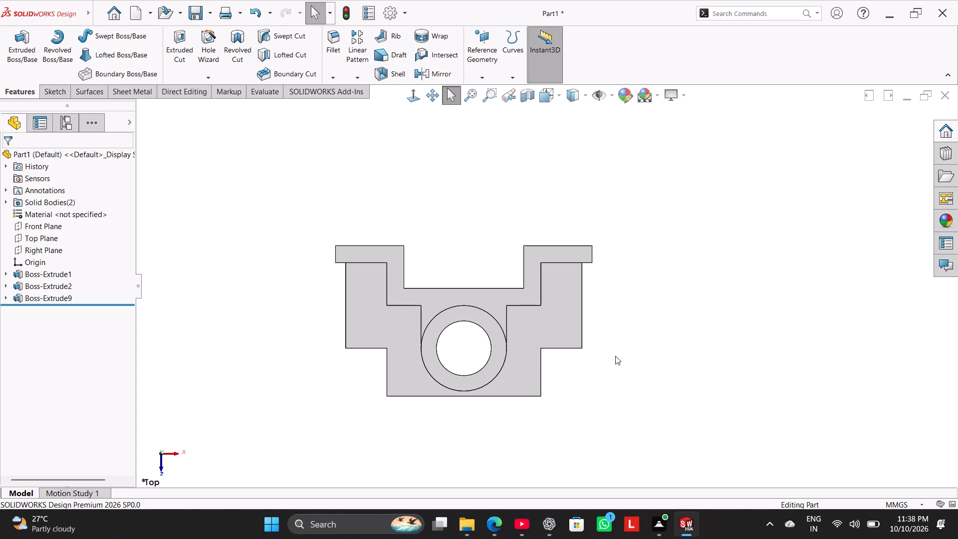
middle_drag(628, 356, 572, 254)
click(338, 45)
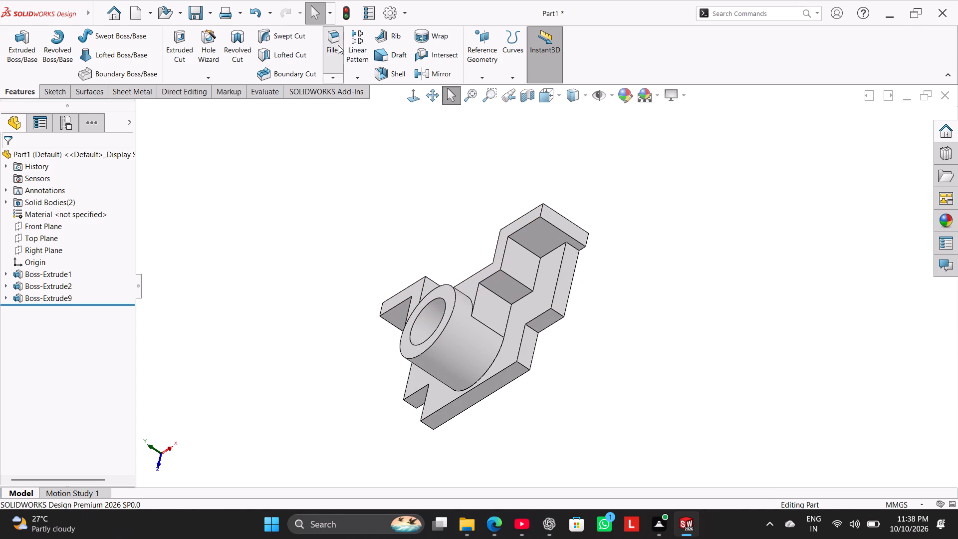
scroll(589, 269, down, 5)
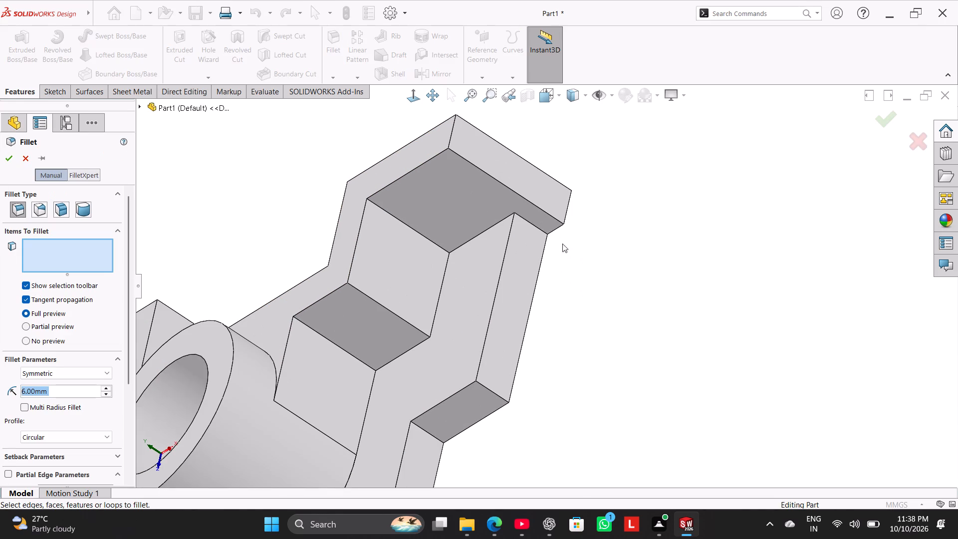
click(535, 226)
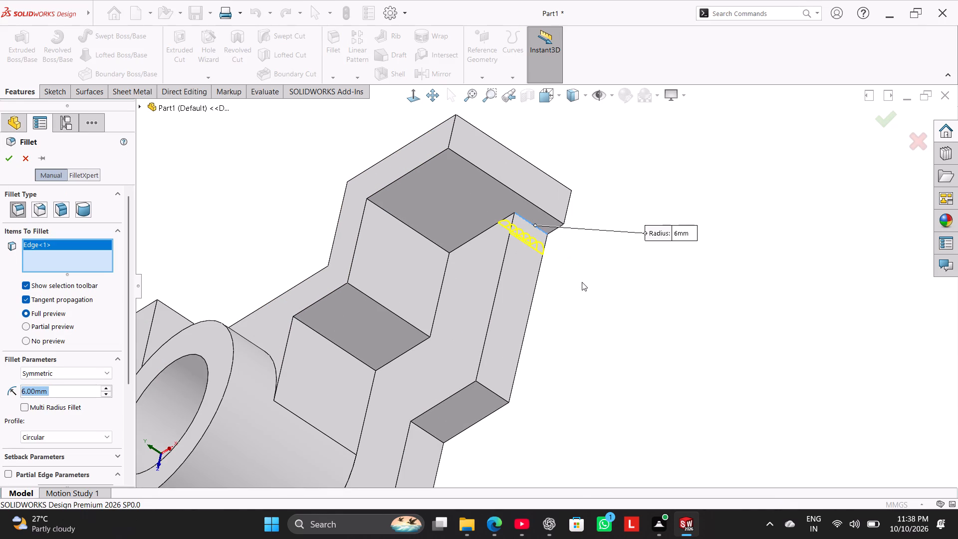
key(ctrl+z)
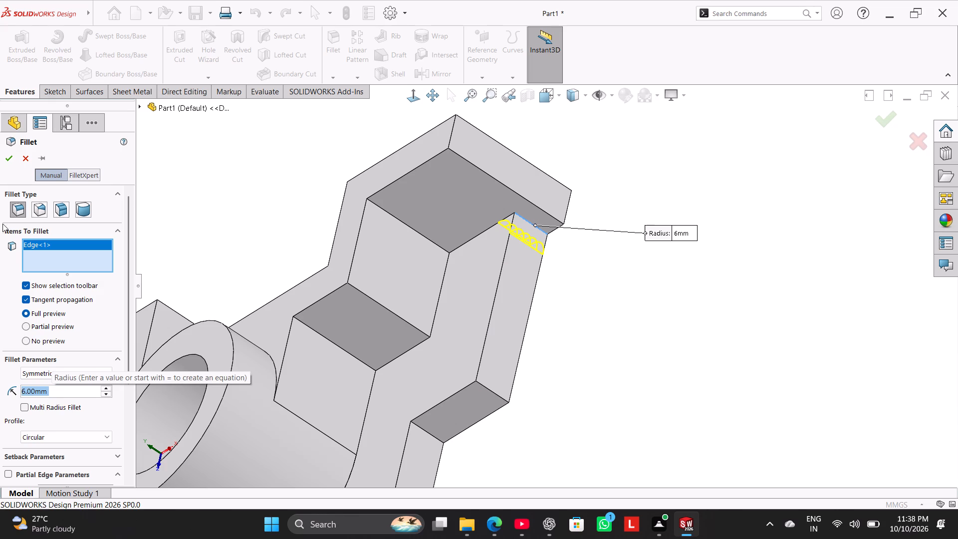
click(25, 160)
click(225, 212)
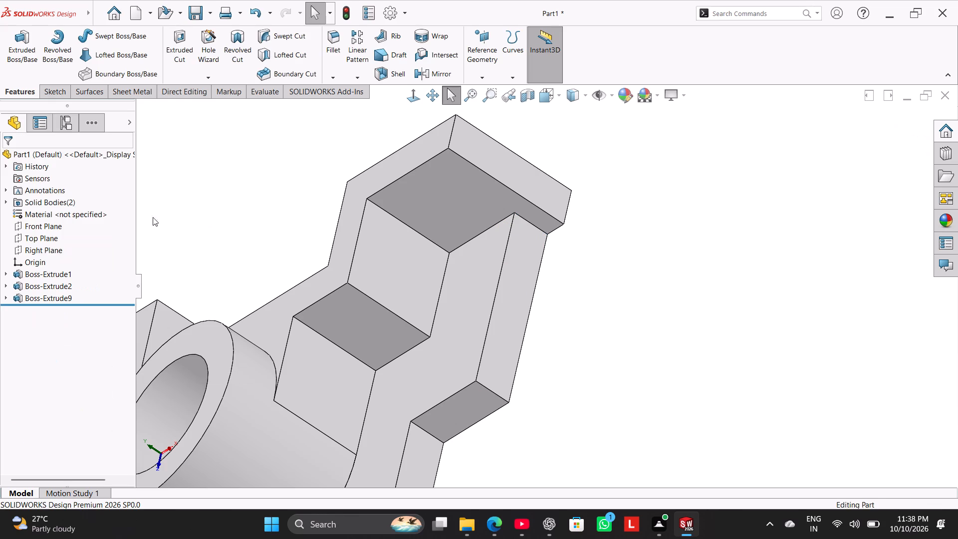
Check which solid bodies make up the part and review the ring extrusion's definition.
click(6, 200)
click(44, 212)
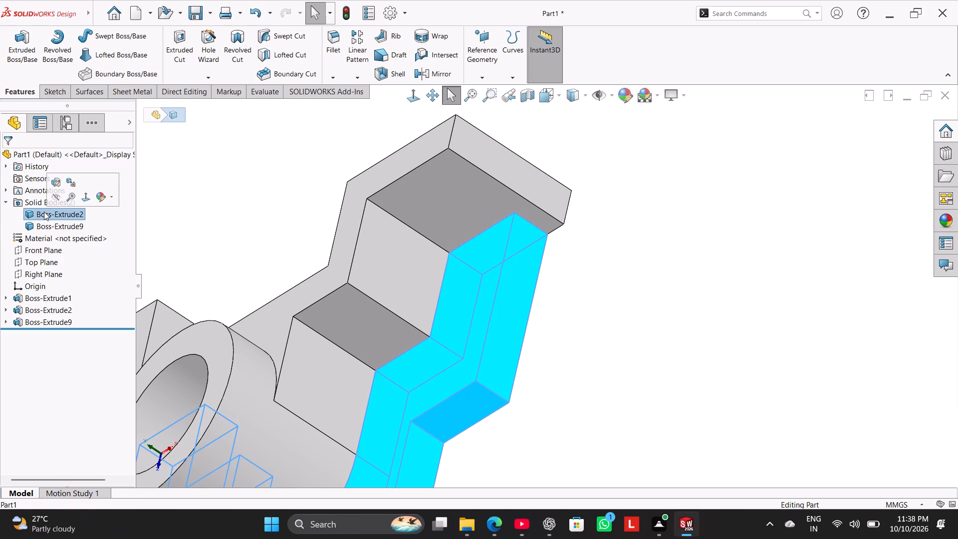
click(52, 224)
click(196, 199)
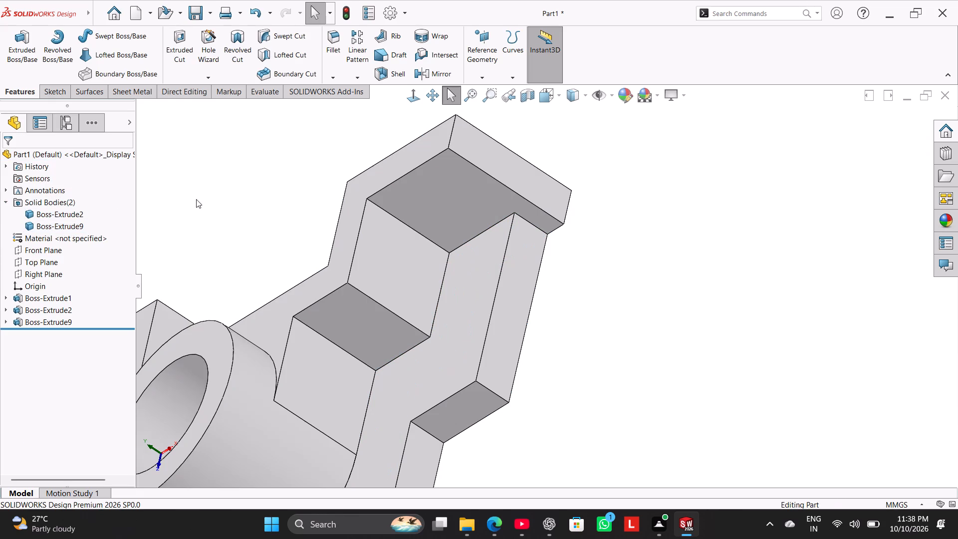
click(3, 200)
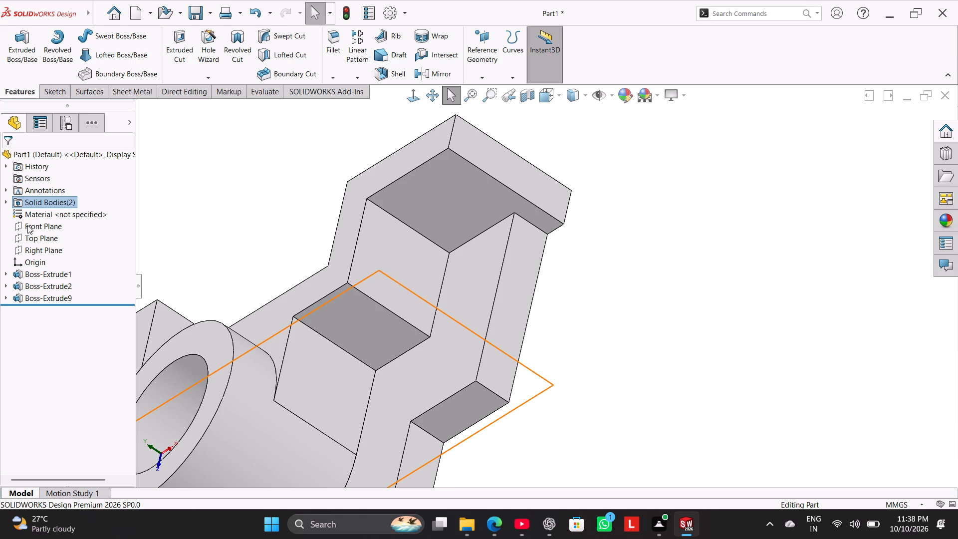
right_click(35, 277)
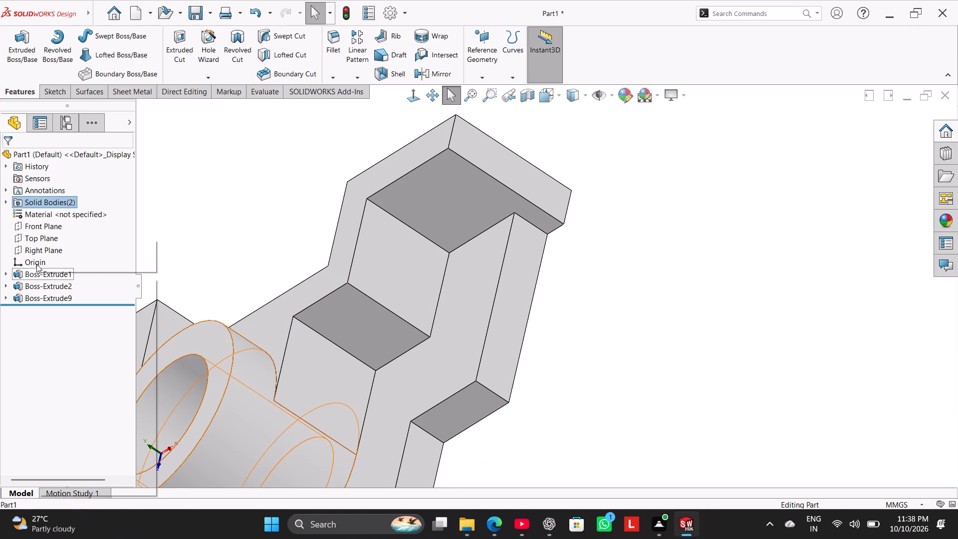
click(41, 247)
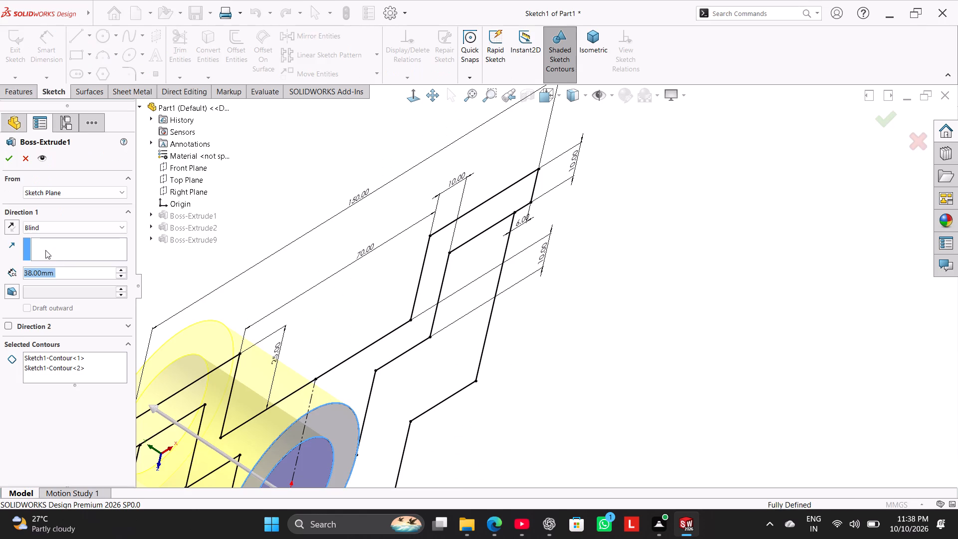
click(11, 155)
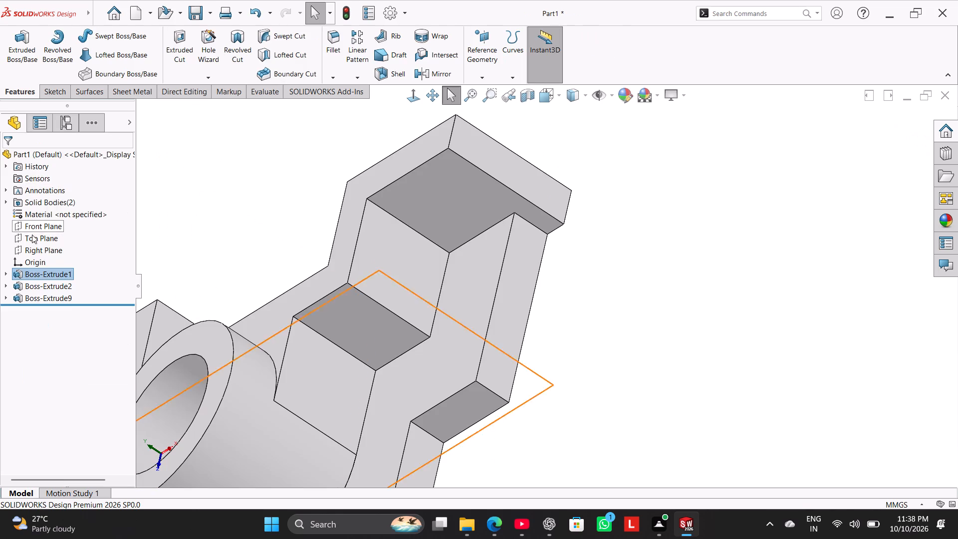
Edit the 10 mm base plate extrusion so its result merges with the ring.
right_click(42, 285)
click(52, 255)
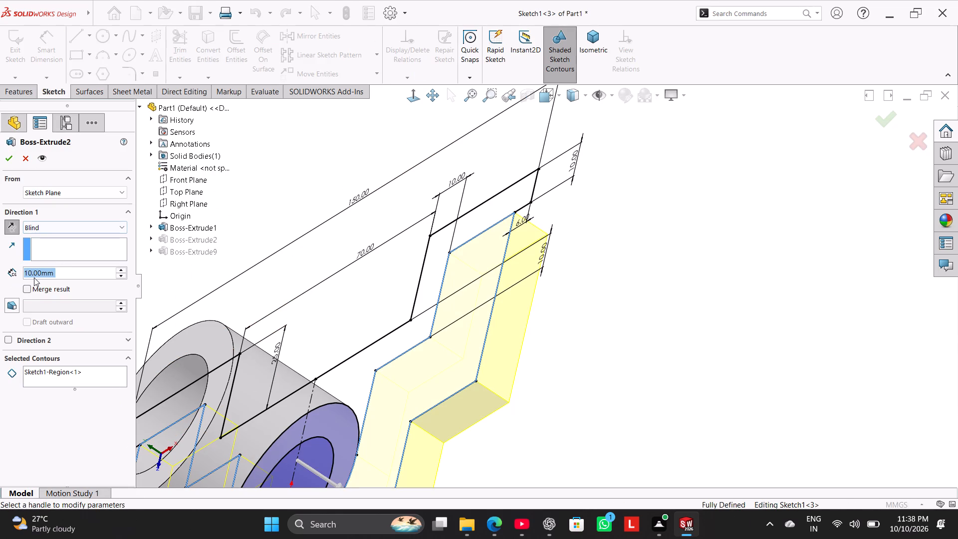
click(26, 288)
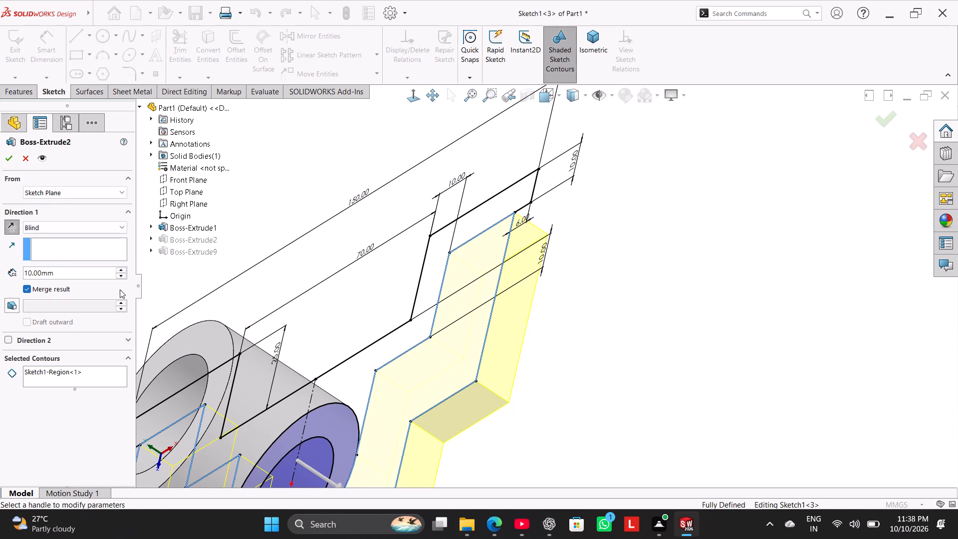
scroll(229, 281, up, 4)
scroll(292, 296, up, 2)
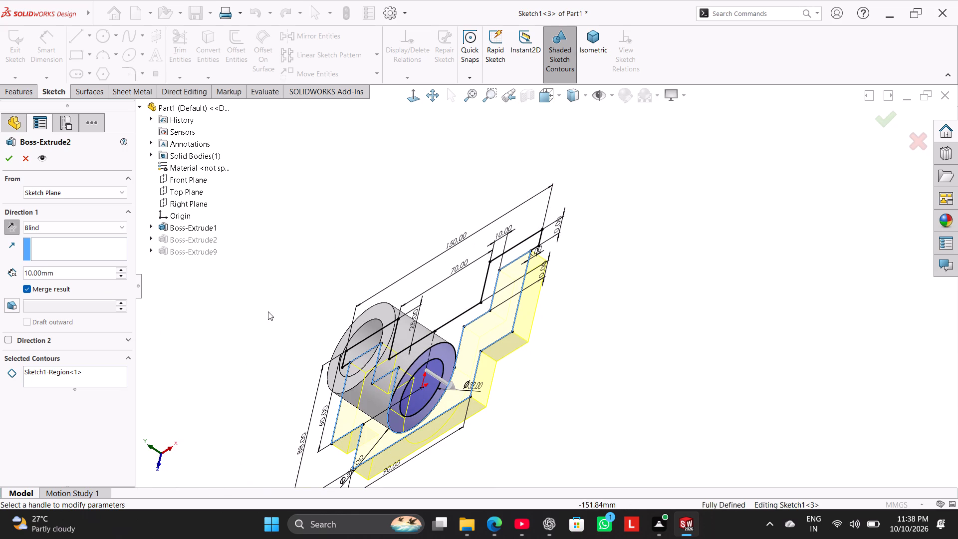
middle_drag(280, 317, 322, 343)
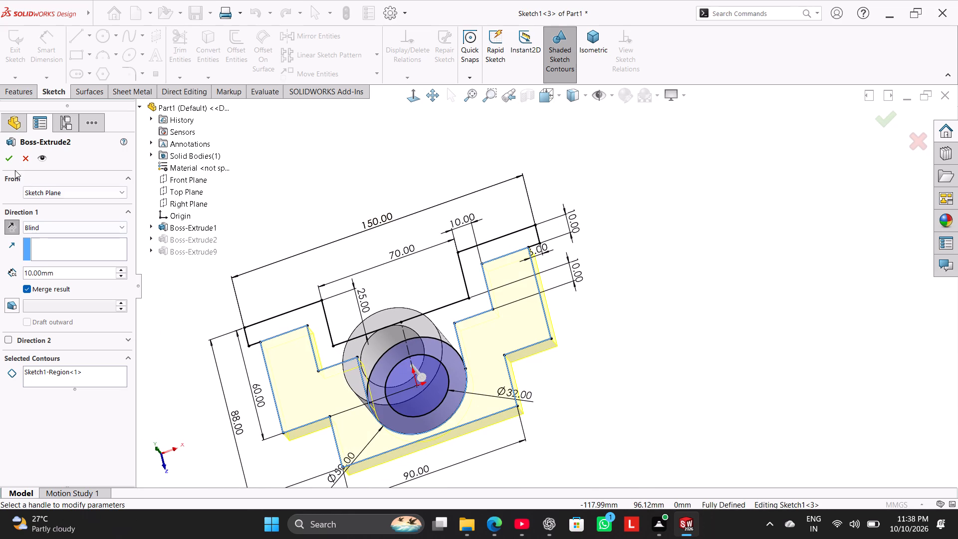
click(9, 161)
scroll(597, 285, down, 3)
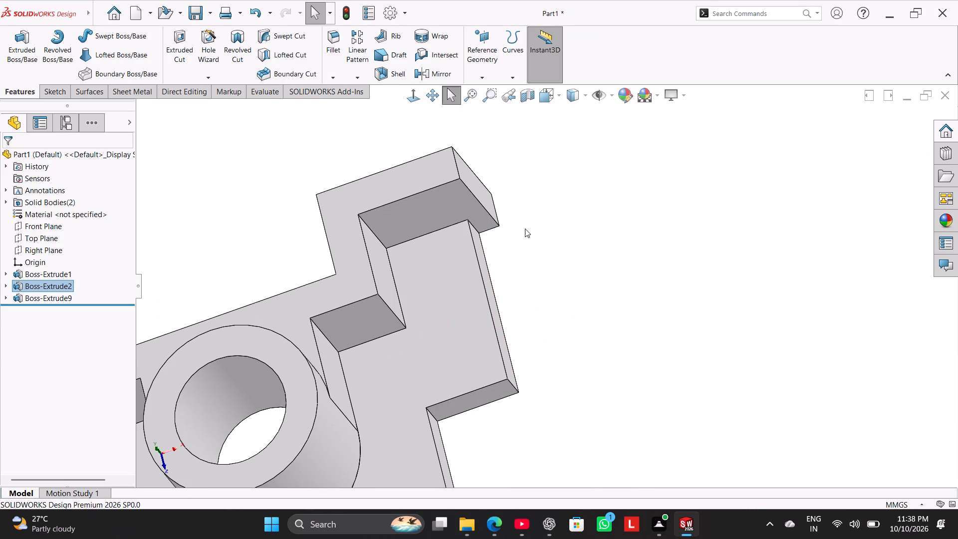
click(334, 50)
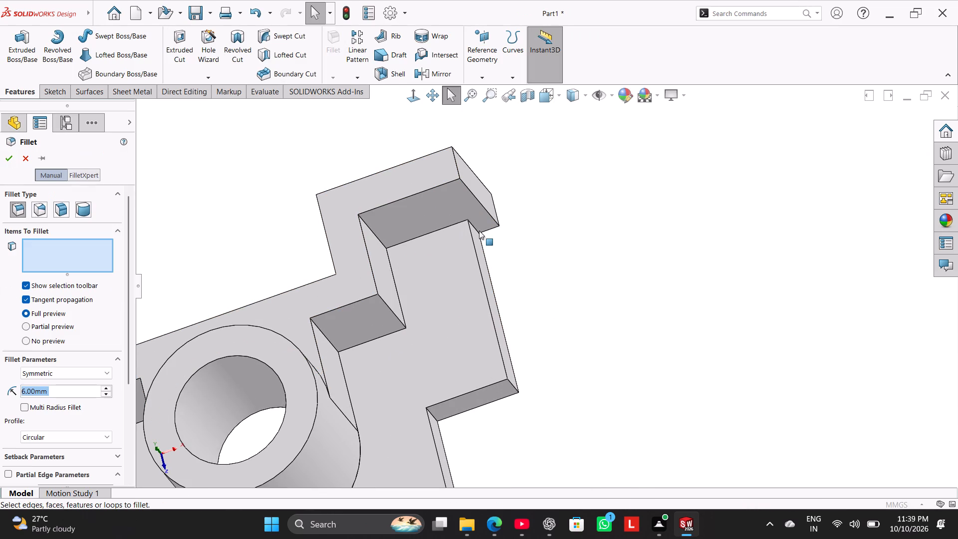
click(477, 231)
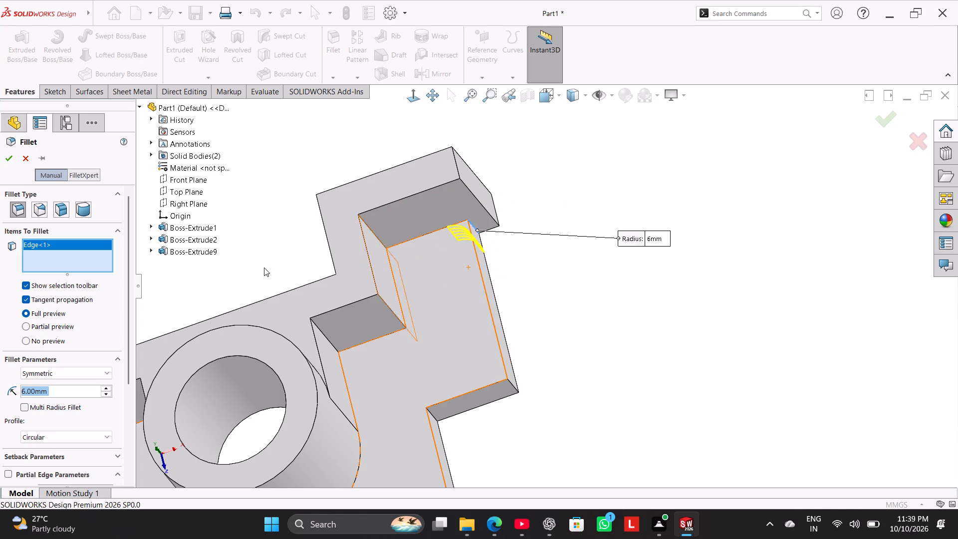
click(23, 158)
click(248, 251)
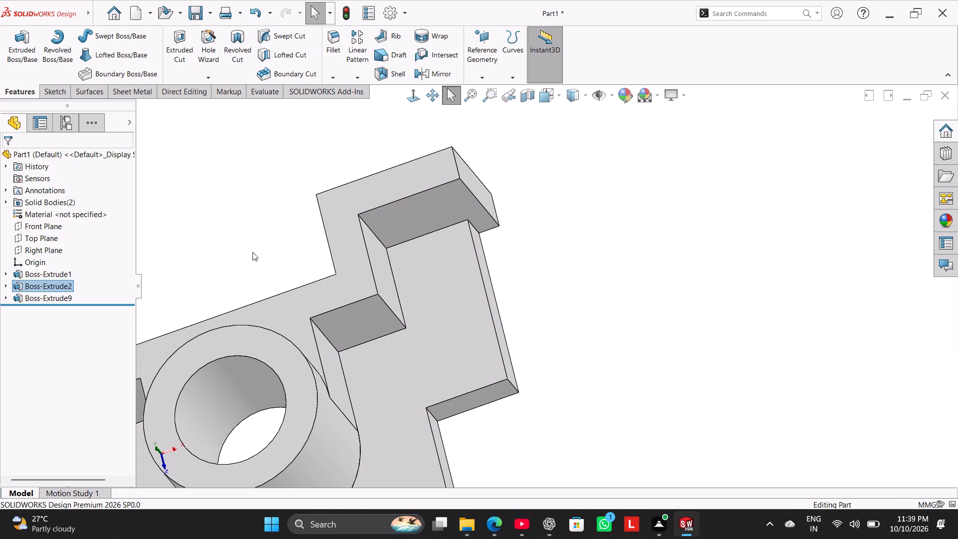
Review the definition of the 35 mm stepped wall extrusion, including its offset, merge setting and selected contours.
scroll(254, 255, up, 3)
right_click(54, 296)
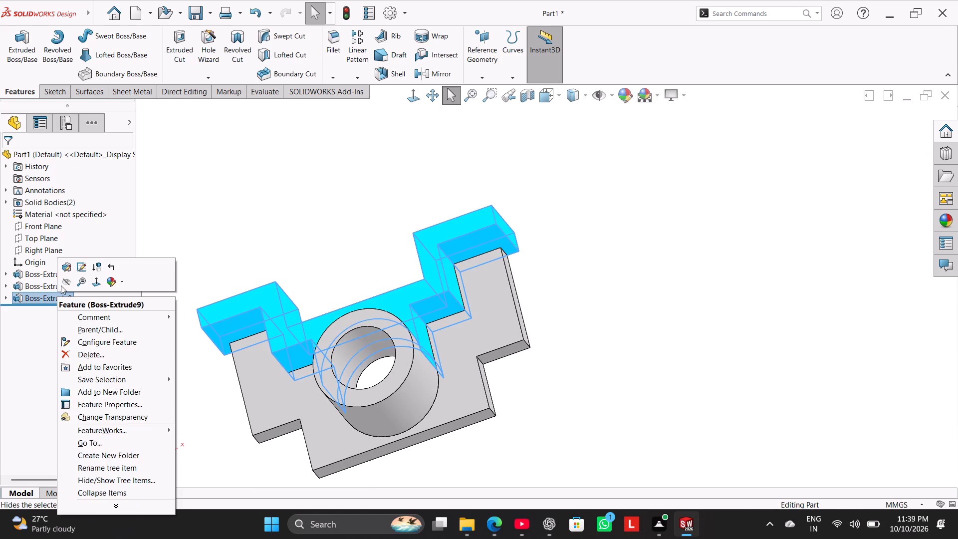
click(64, 267)
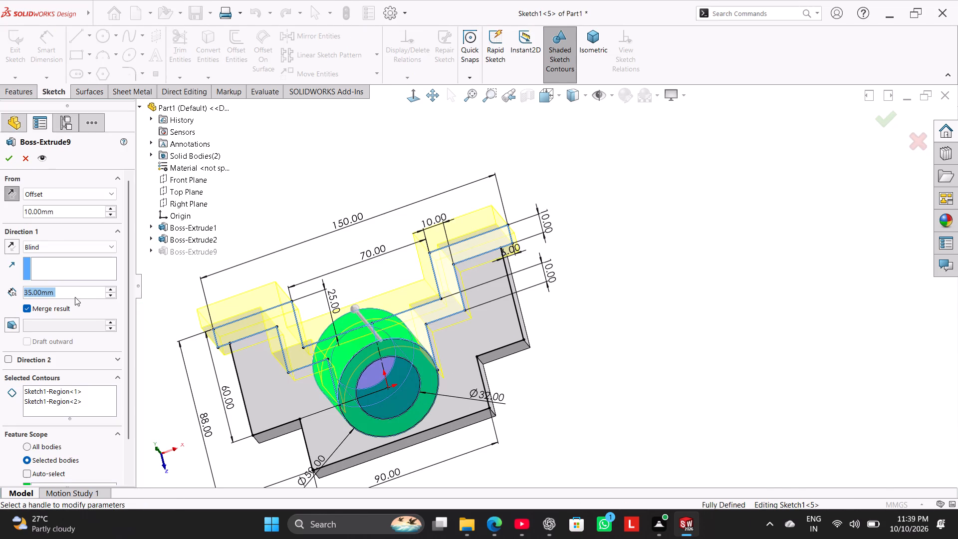
click(24, 162)
click(239, 222)
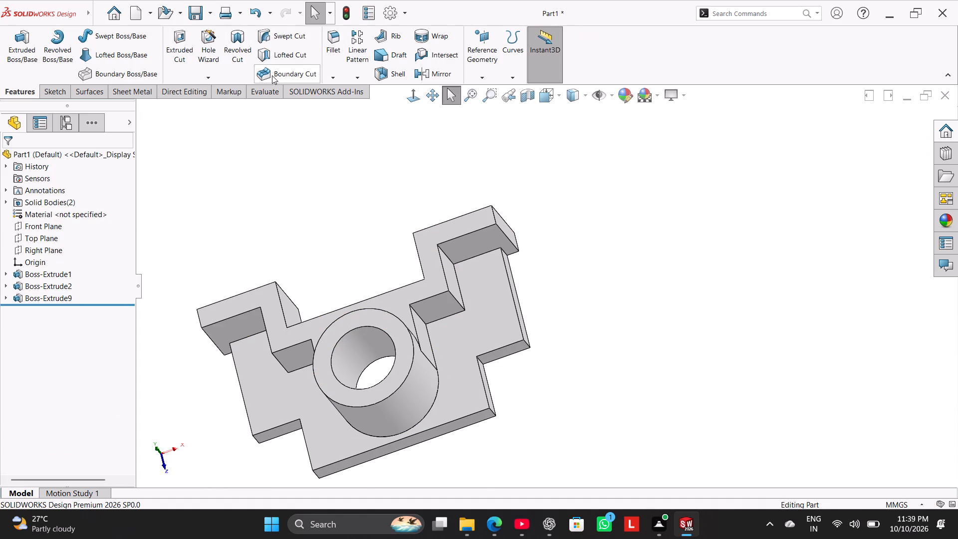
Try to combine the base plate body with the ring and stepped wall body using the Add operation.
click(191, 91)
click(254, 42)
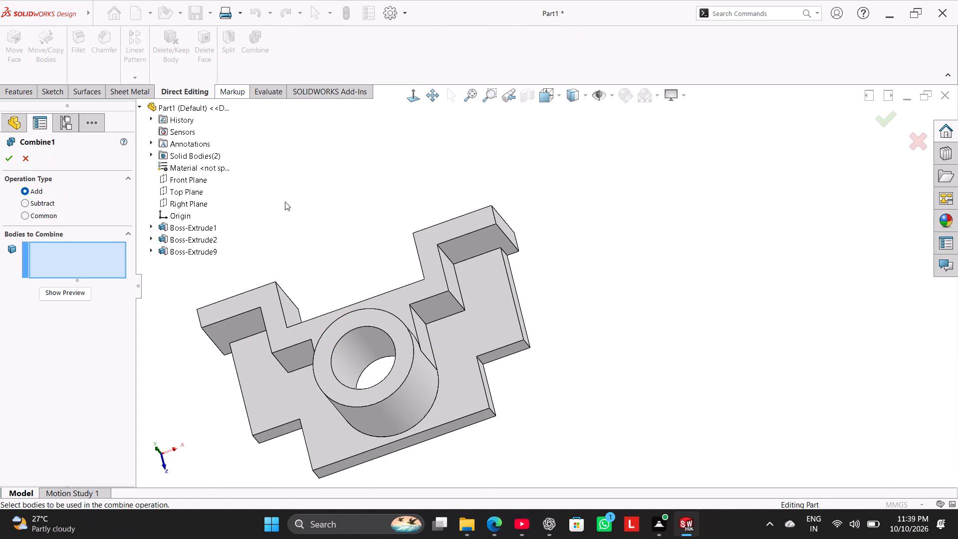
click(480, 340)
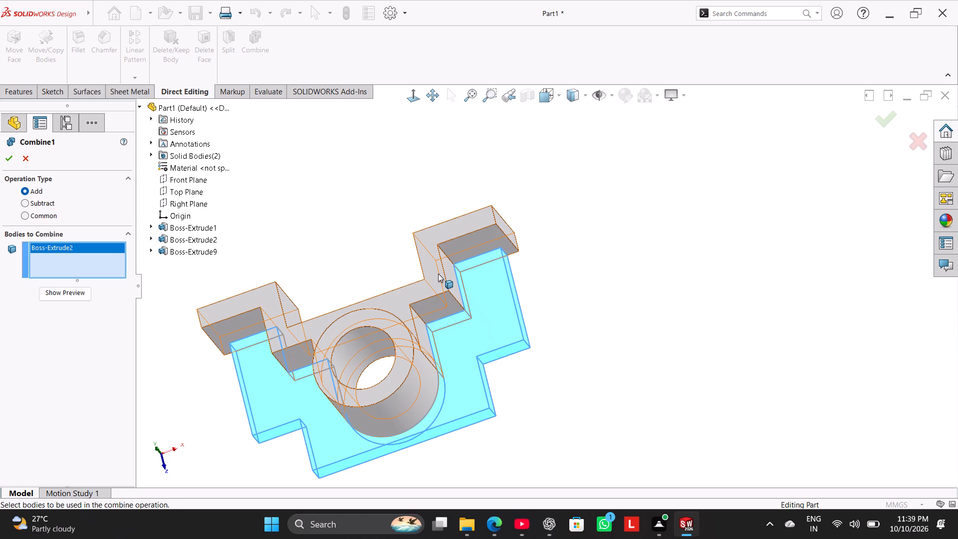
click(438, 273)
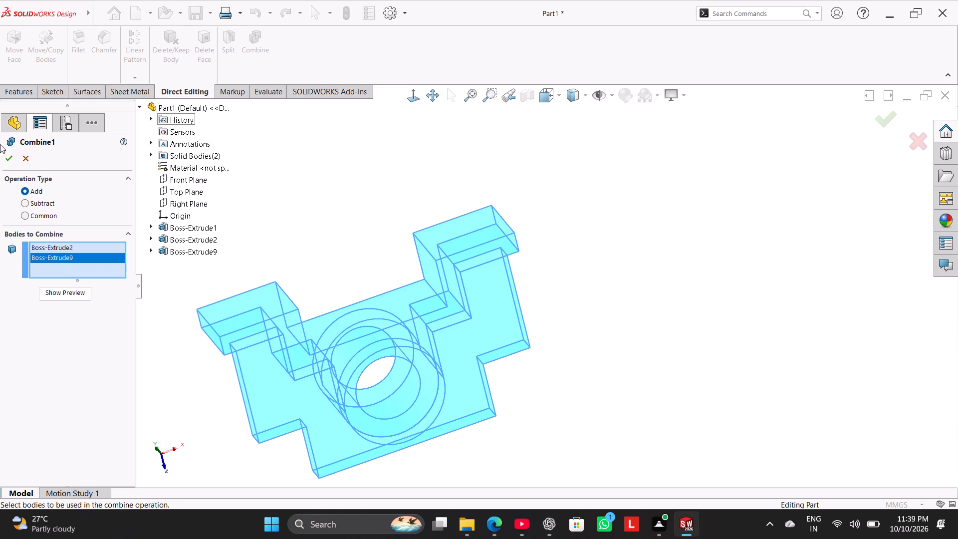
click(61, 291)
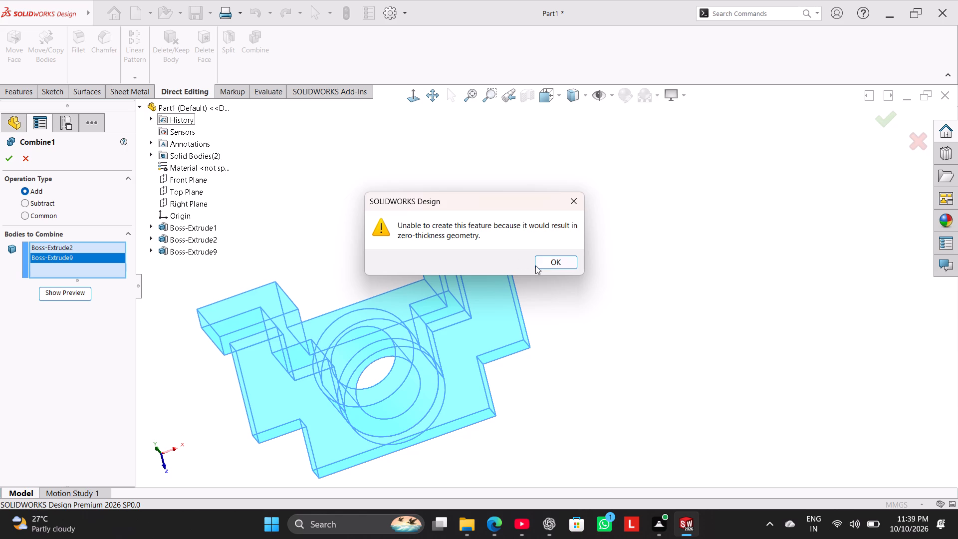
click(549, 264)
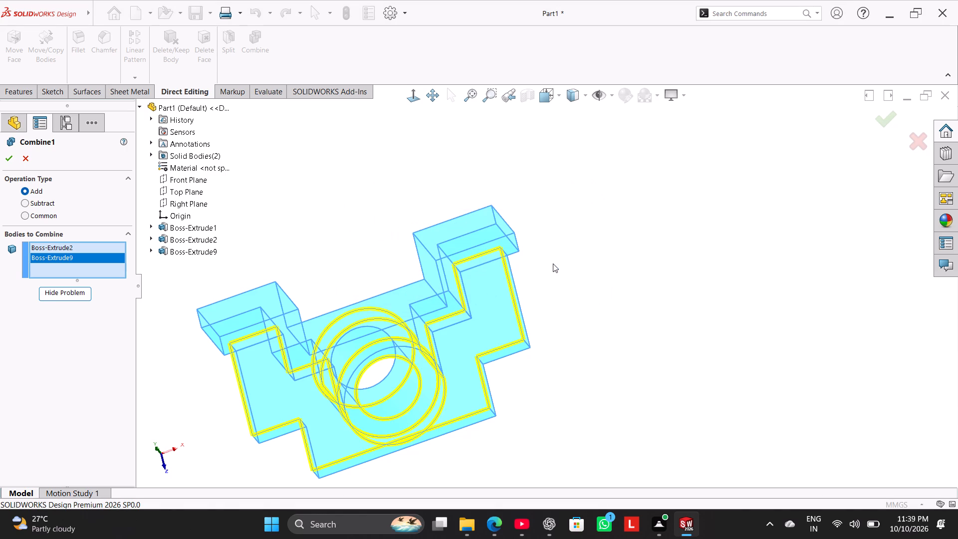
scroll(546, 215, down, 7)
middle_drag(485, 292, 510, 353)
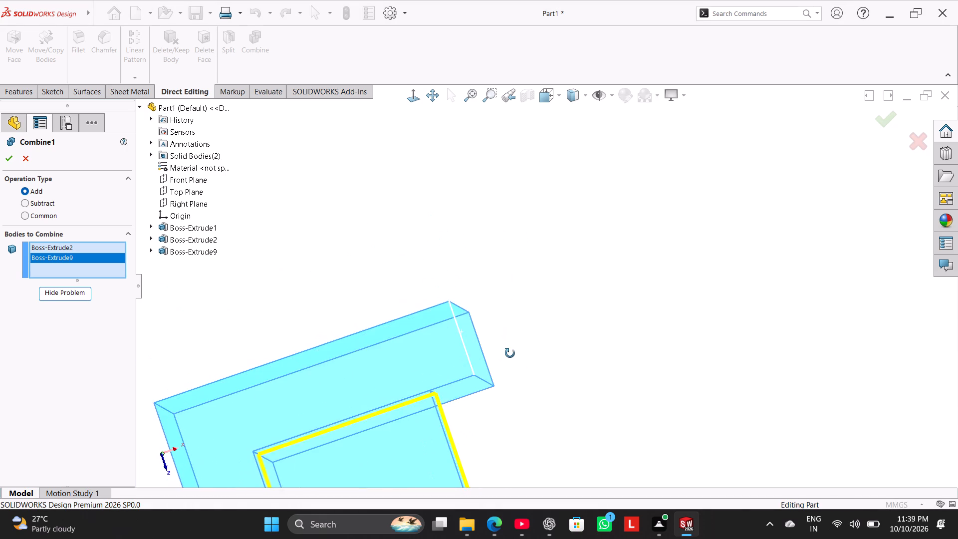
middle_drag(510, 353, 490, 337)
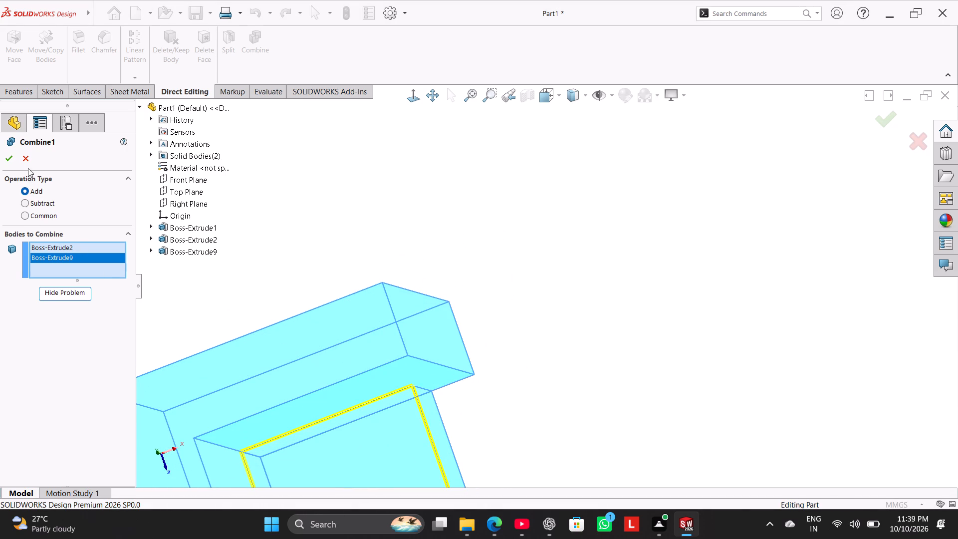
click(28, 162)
Open the ring extrusion's sketch for editing and test whether the upper endpoints of the plate's side lines can be moved.
scroll(251, 253, up, 4)
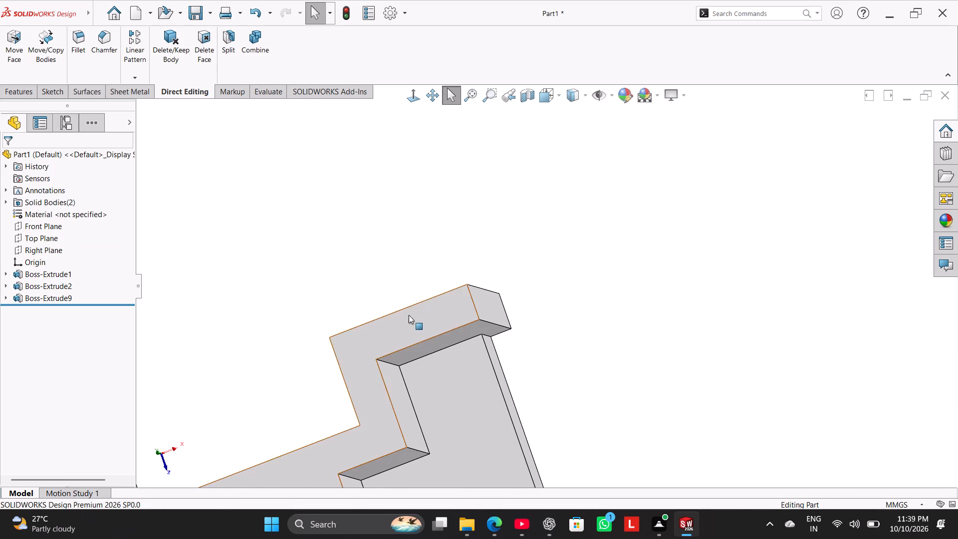
middle_drag(410, 308, 413, 274)
right_drag(262, 321, 490, 182)
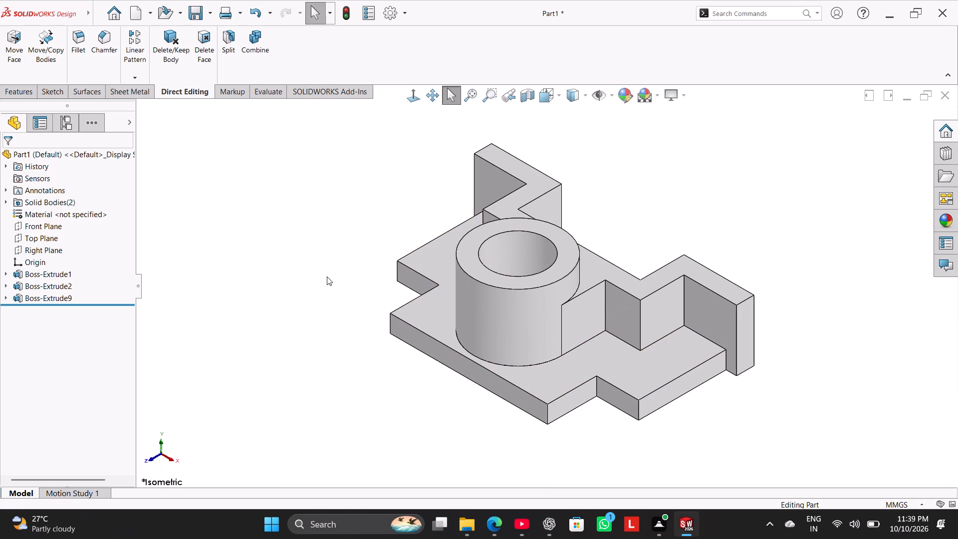
right_click(63, 275)
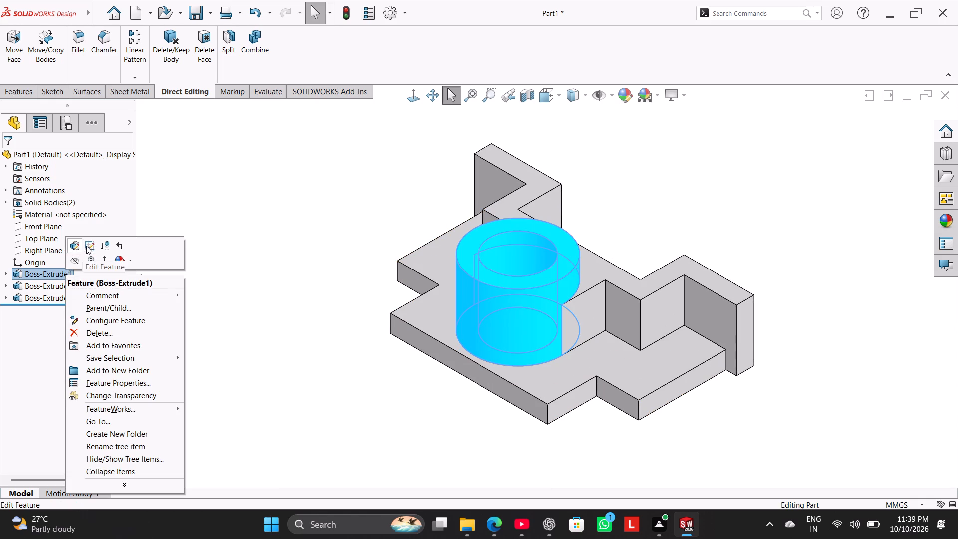
click(89, 245)
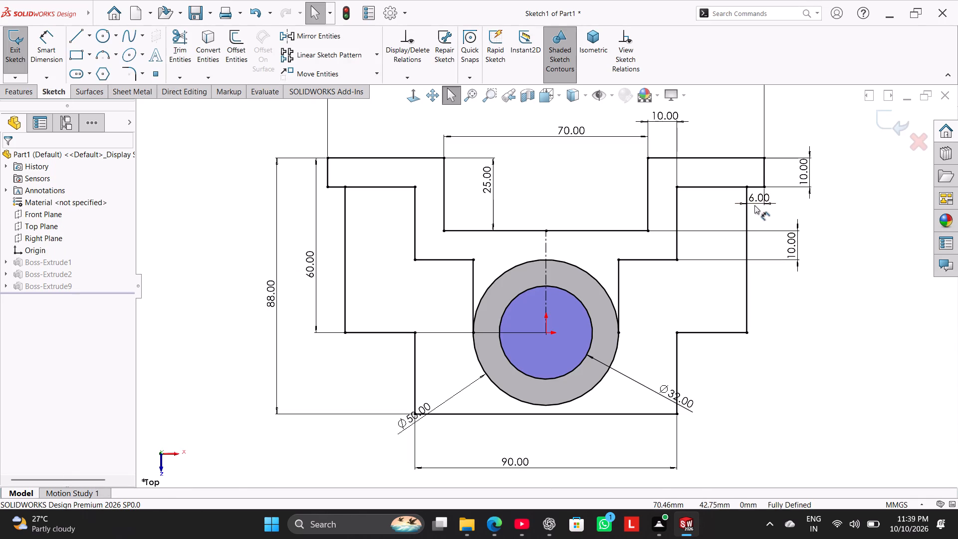
scroll(755, 174, down, 2)
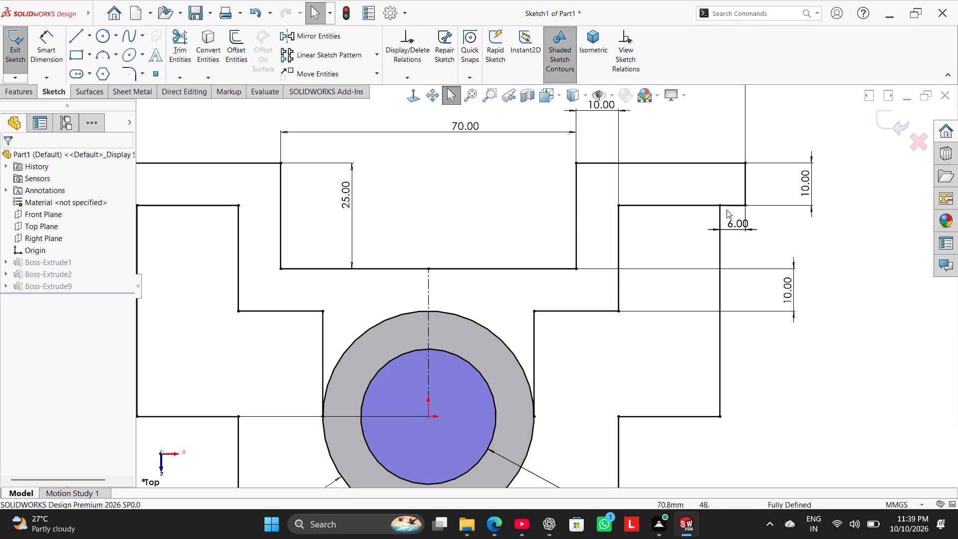
drag(719, 205, 724, 239)
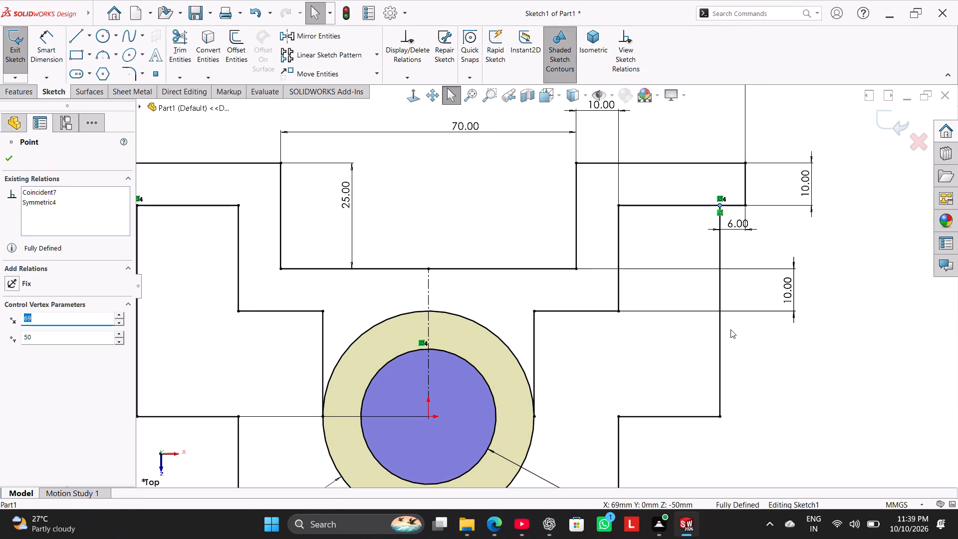
click(733, 341)
scroll(635, 256, up, 2)
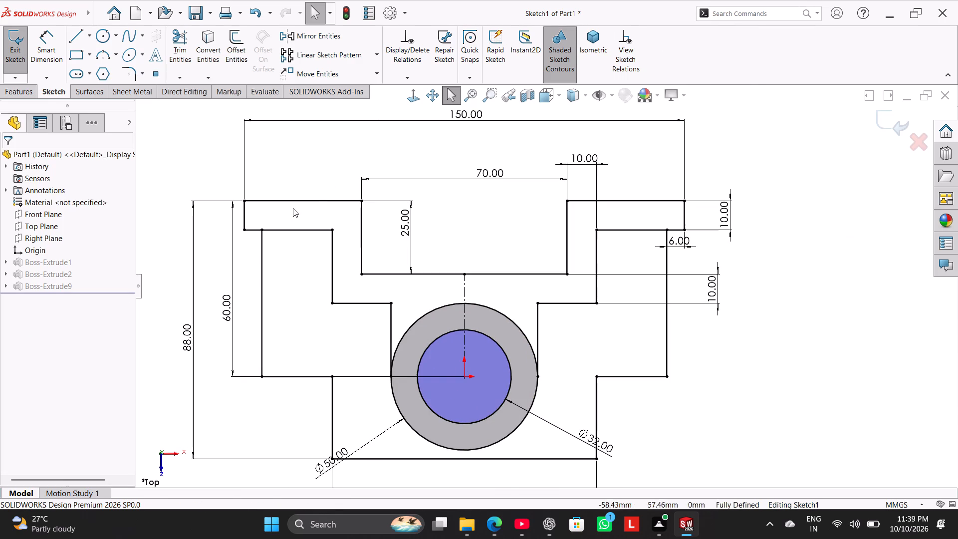
drag(263, 228, 264, 282)
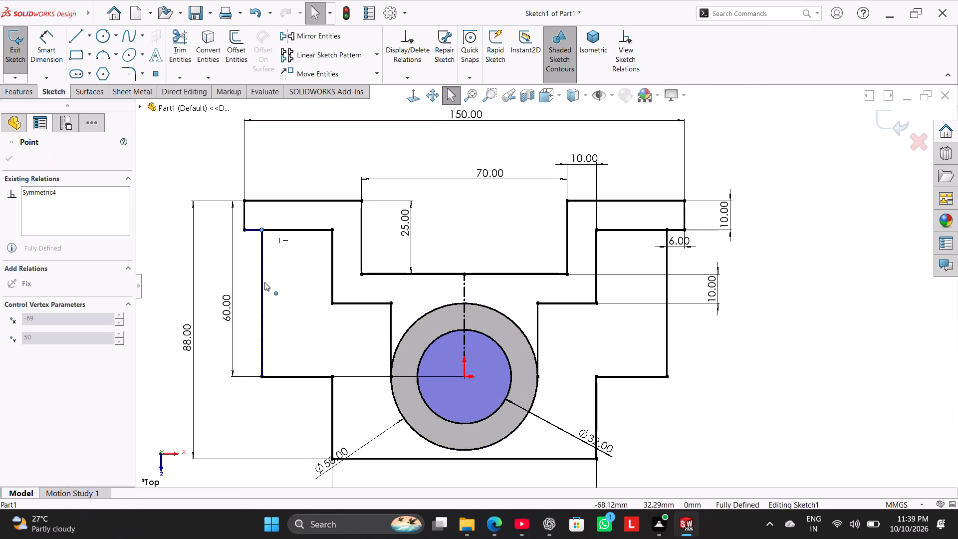
drag(264, 282, 263, 282)
click(188, 166)
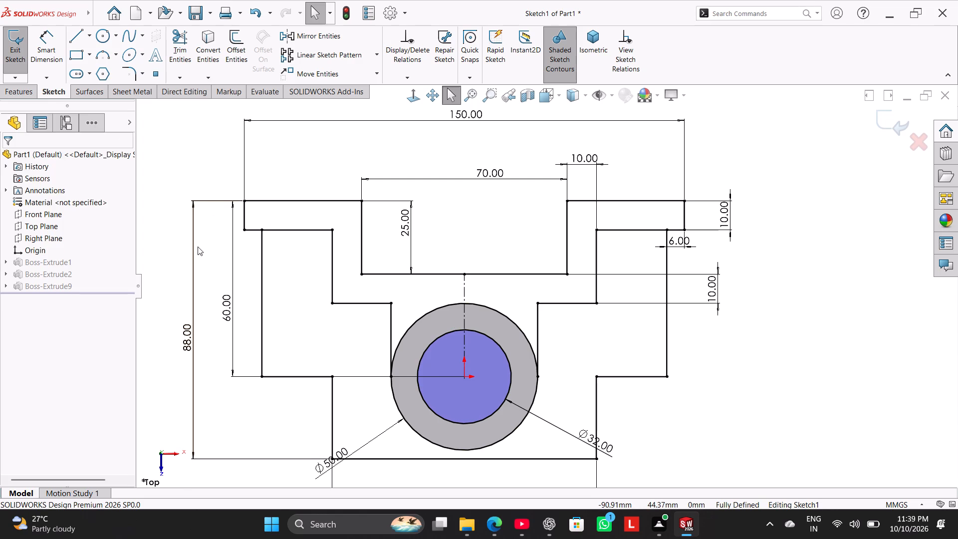
Trace lines over the profile's left stepped edge, running 24 mm from the plate's upper corner and down to the inner step corner.
click(76, 36)
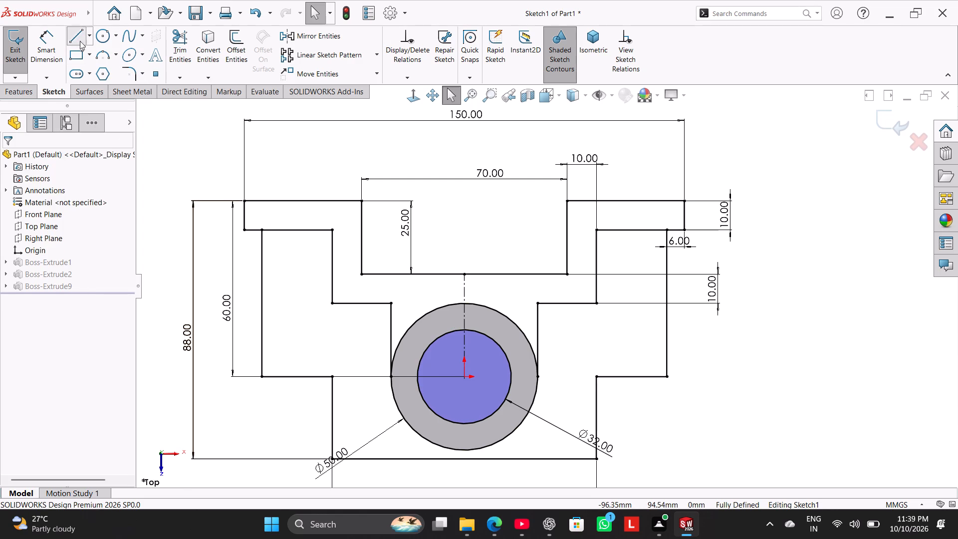
click(262, 231)
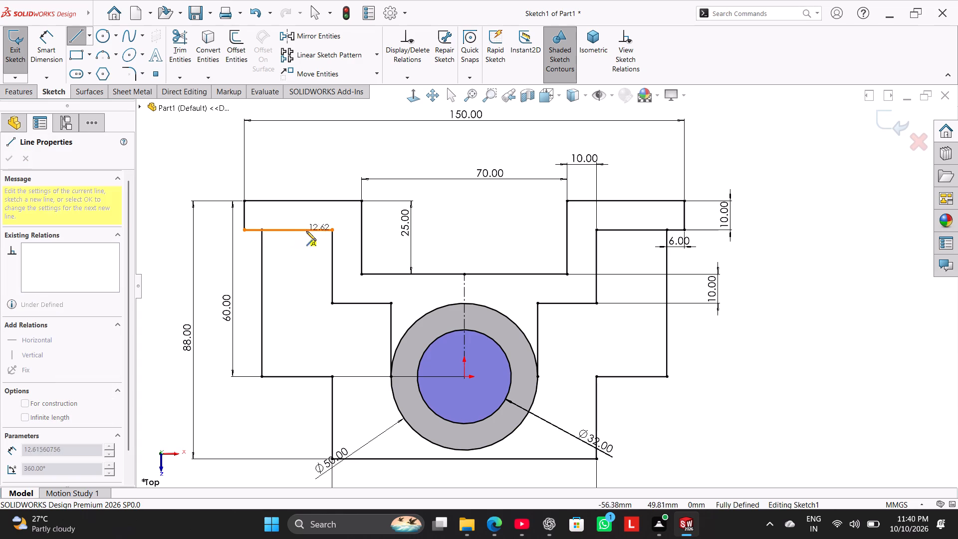
click(331, 230)
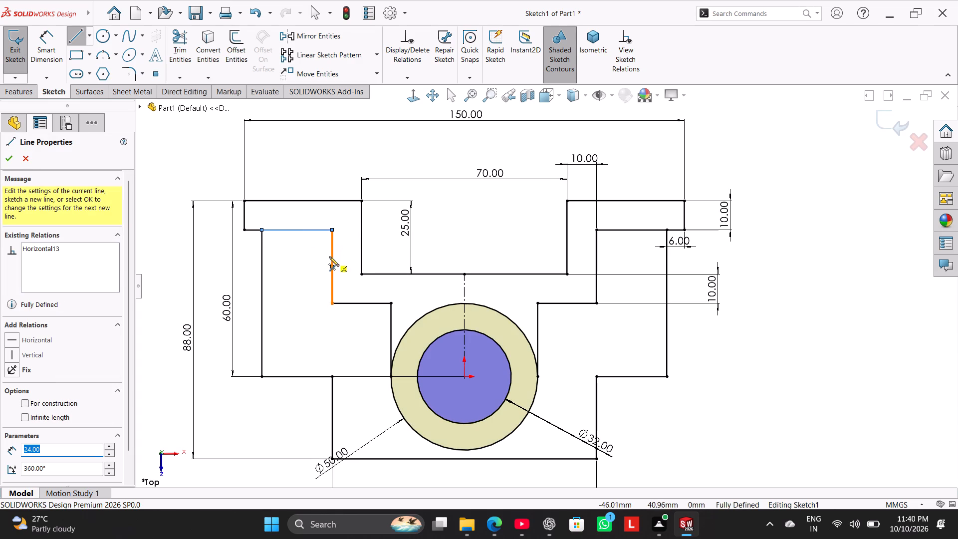
click(333, 302)
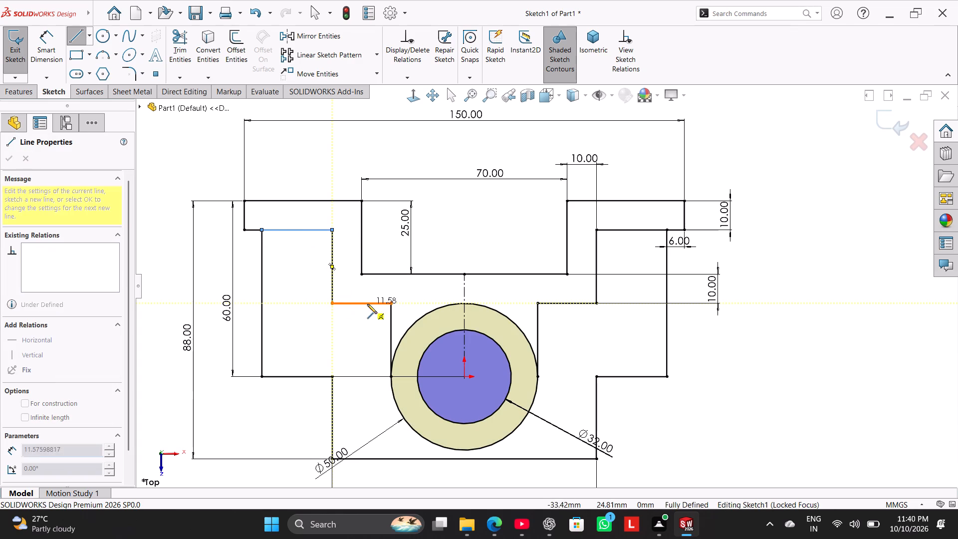
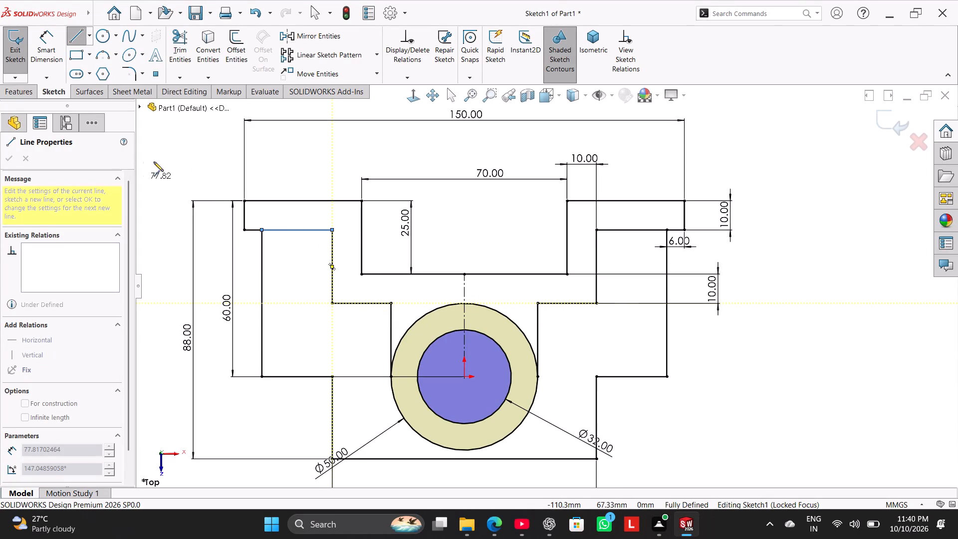
Undo the lines traced over the profile's left stepped edge.
click(182, 158)
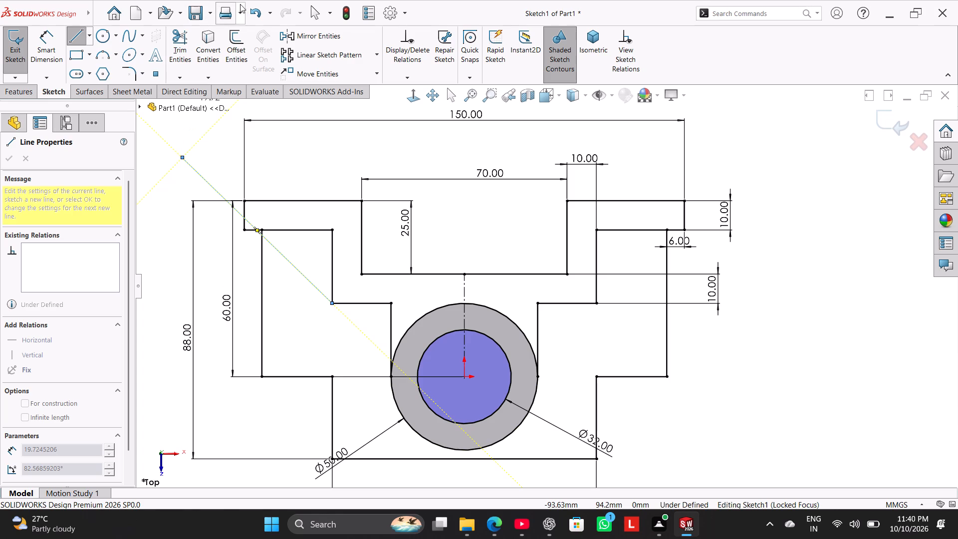
click(255, 15)
click(254, 19)
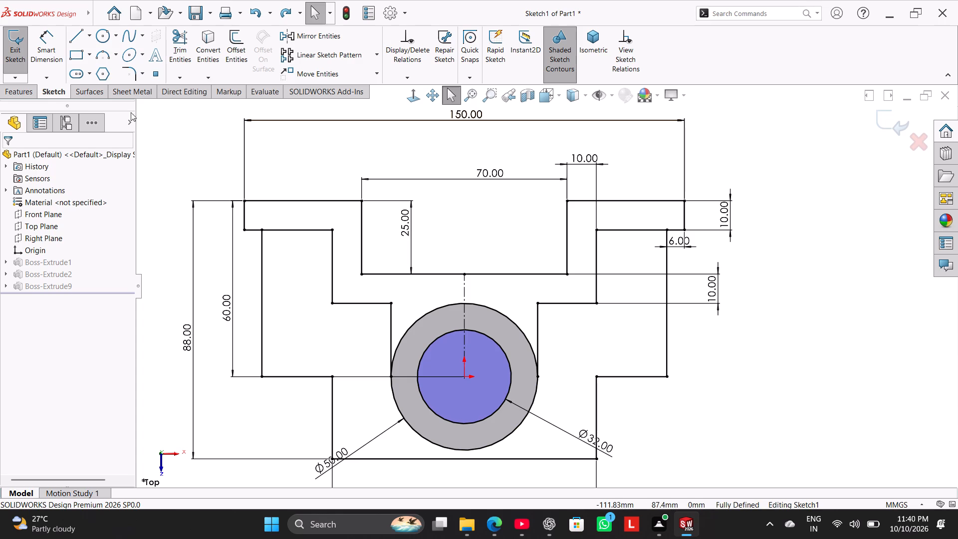
Check the relations on the plate's upper left endpoint and the two corner points of the wall's left step.
drag(78, 30, 78, 23)
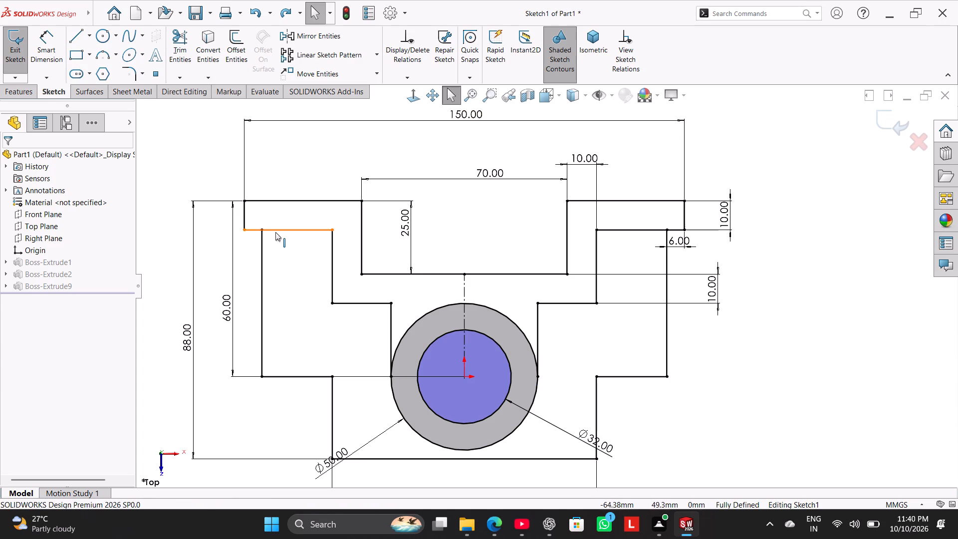
click(262, 229)
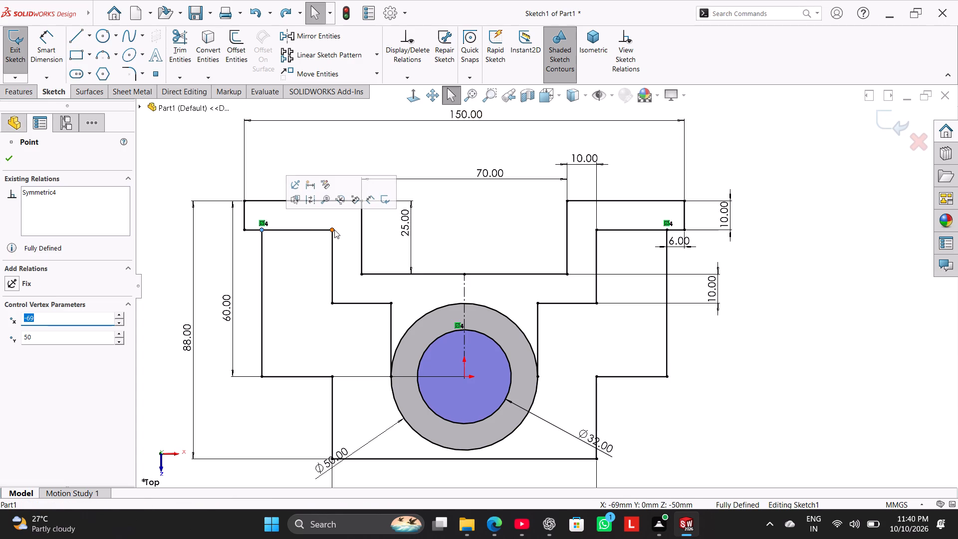
click(334, 230)
click(334, 301)
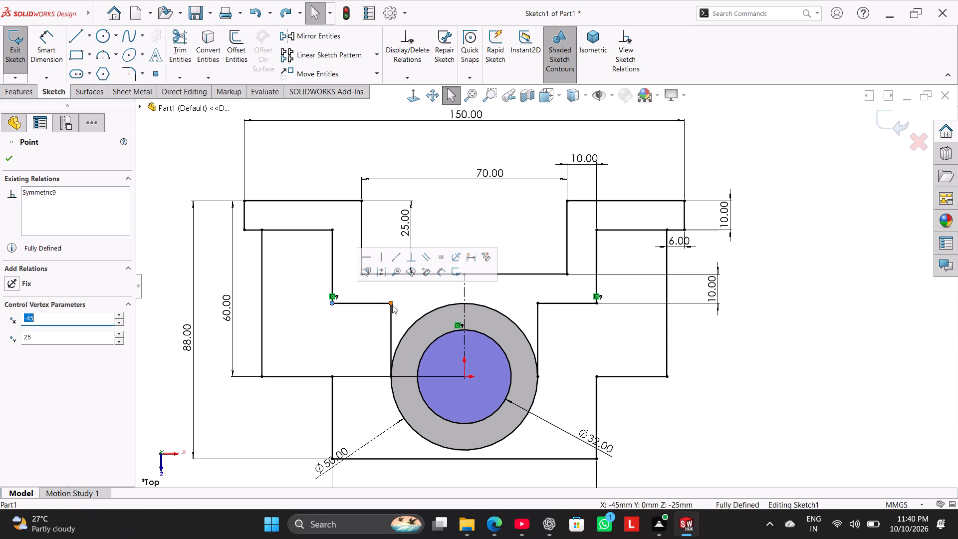
click(15, 161)
click(258, 8)
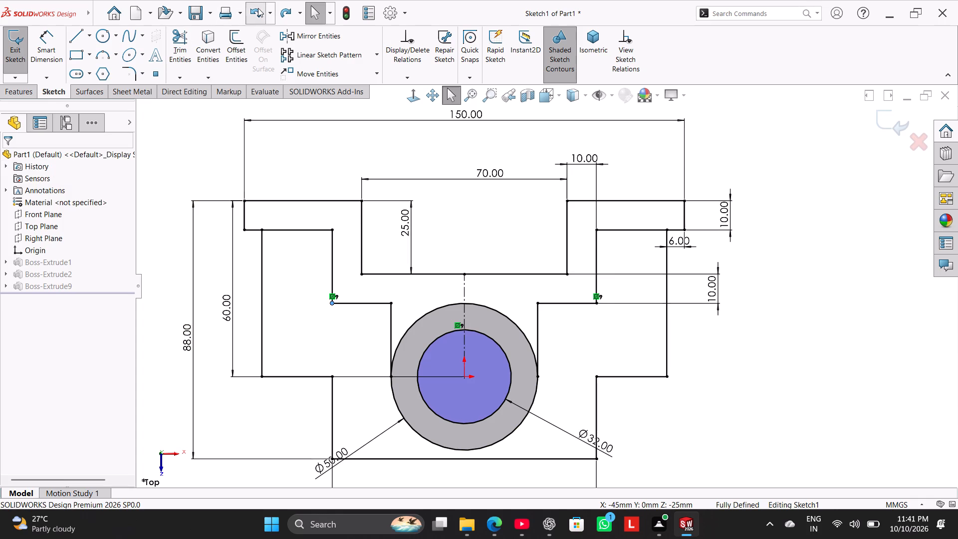
click(206, 177)
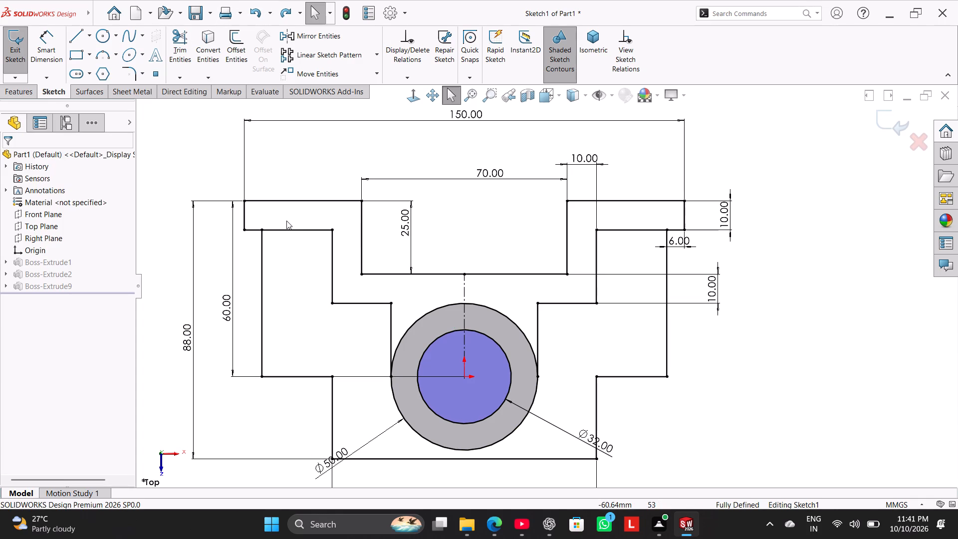
Draw a 138 mm horizontal line joining the upper endpoints of the plate's two side lines.
click(80, 37)
click(262, 232)
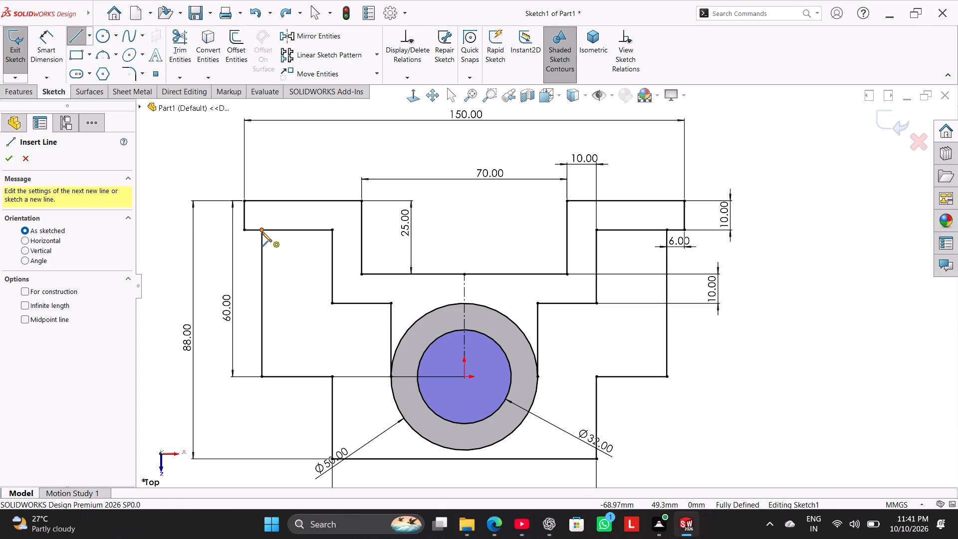
click(666, 231)
right_click(758, 254)
click(776, 262)
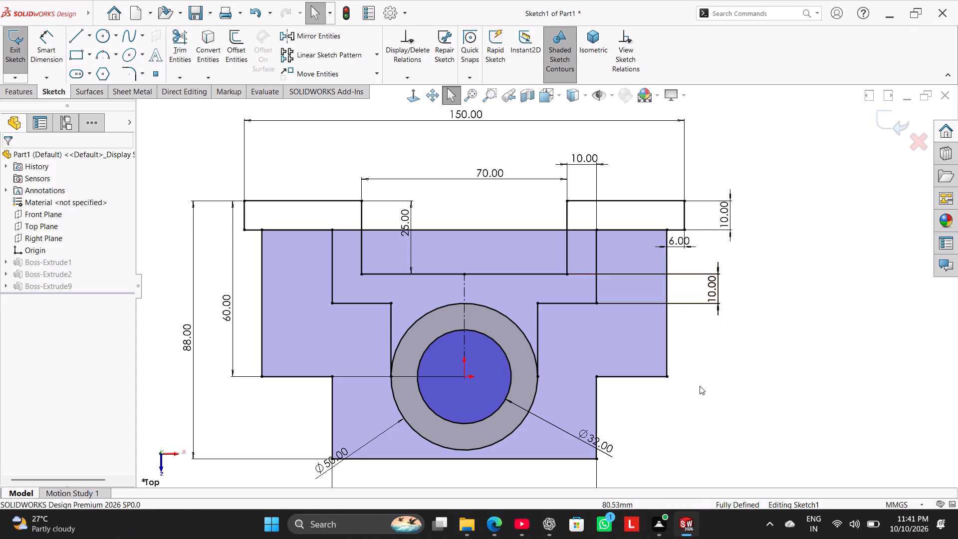
Draw a 50 mm horizontal line through the origin across the ring's outer circle, joining the lower ends of the wall profile.
middle_drag(700, 386, 662, 369)
click(669, 397)
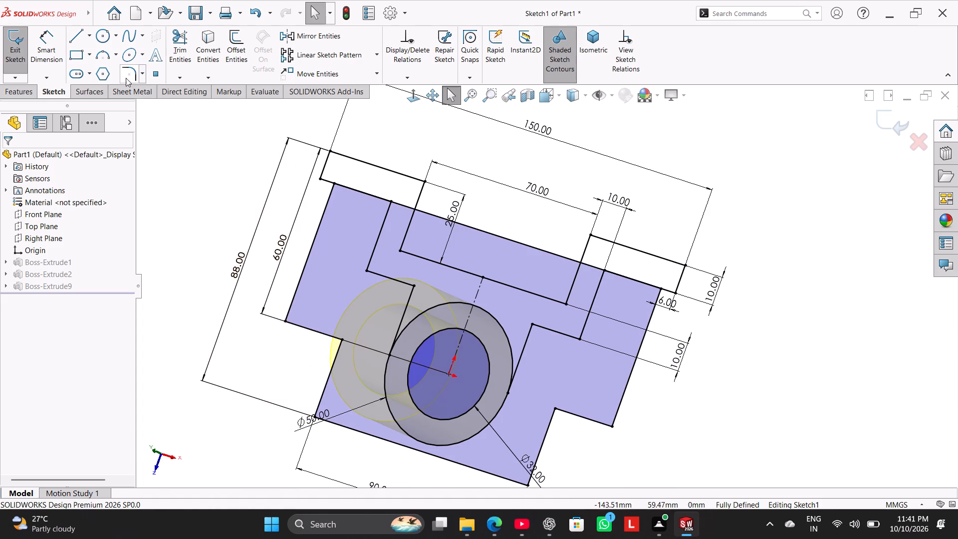
click(77, 34)
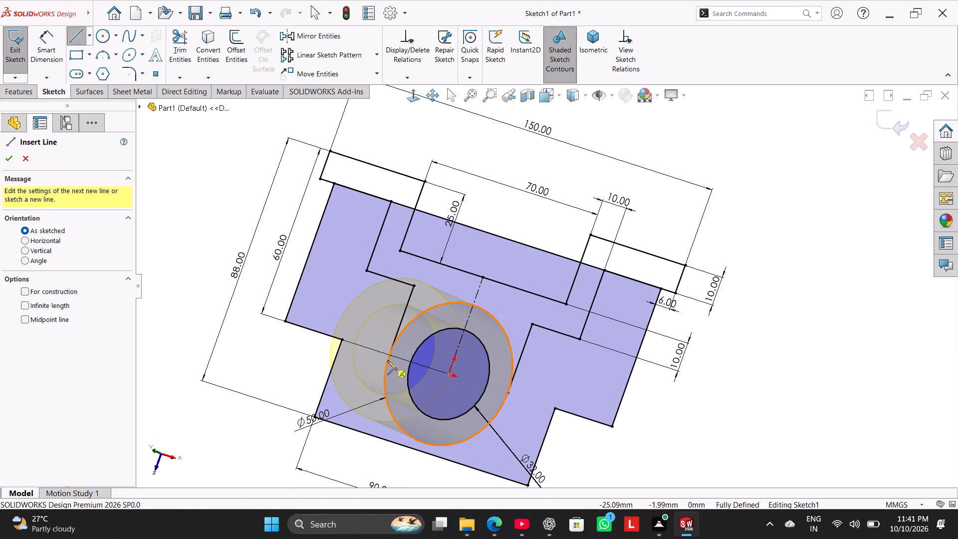
click(388, 354)
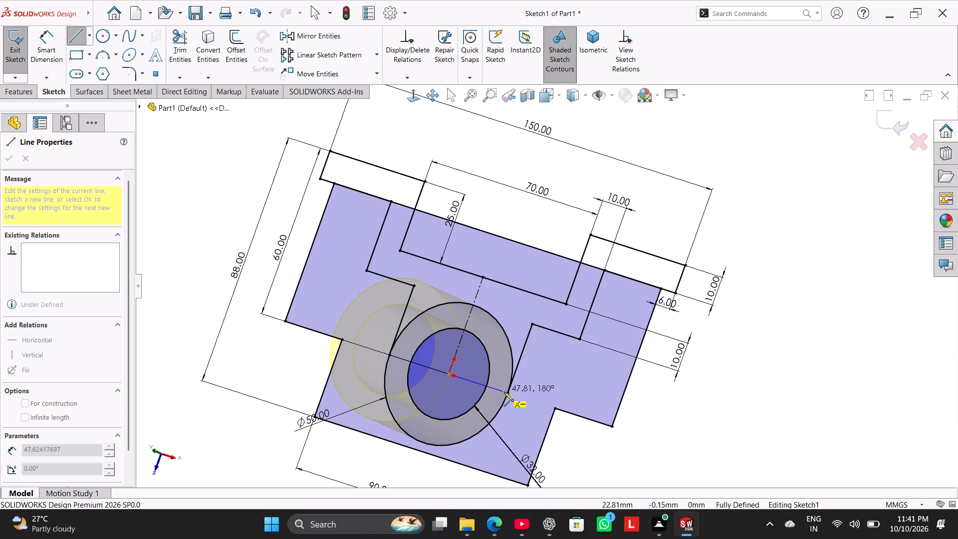
click(506, 395)
right_click(777, 367)
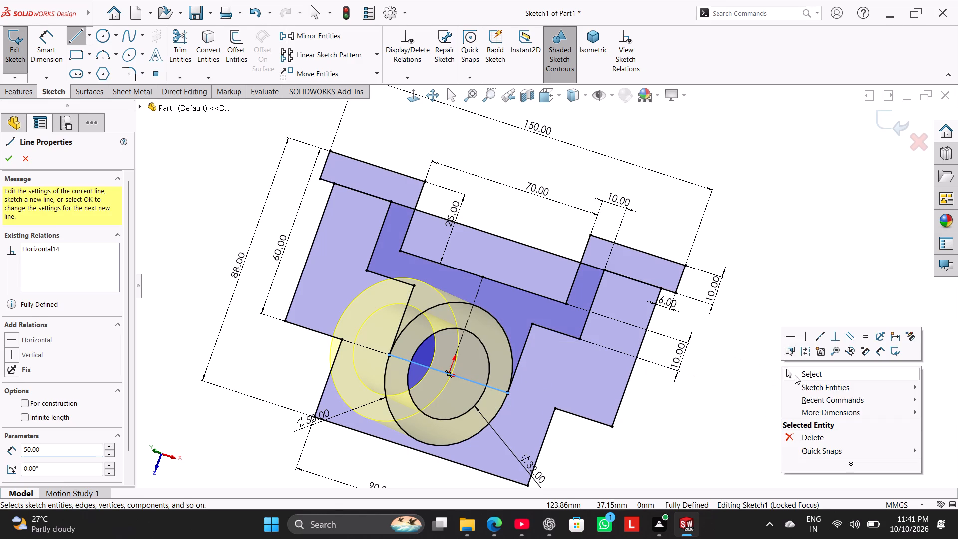
click(795, 375)
click(745, 417)
Exit the ring extrusion's sketch to rebuild the part.
middle_drag(742, 418, 764, 344)
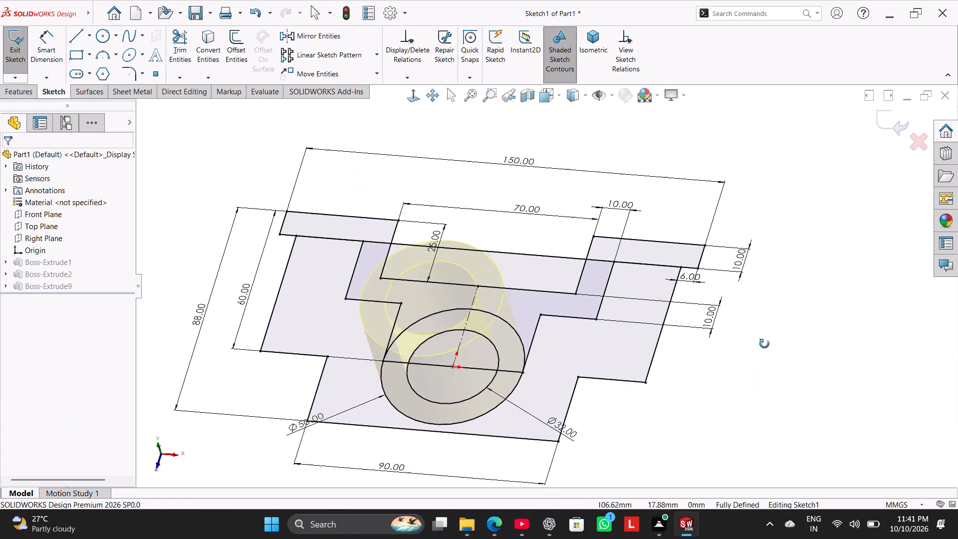
middle_drag(764, 344, 770, 293)
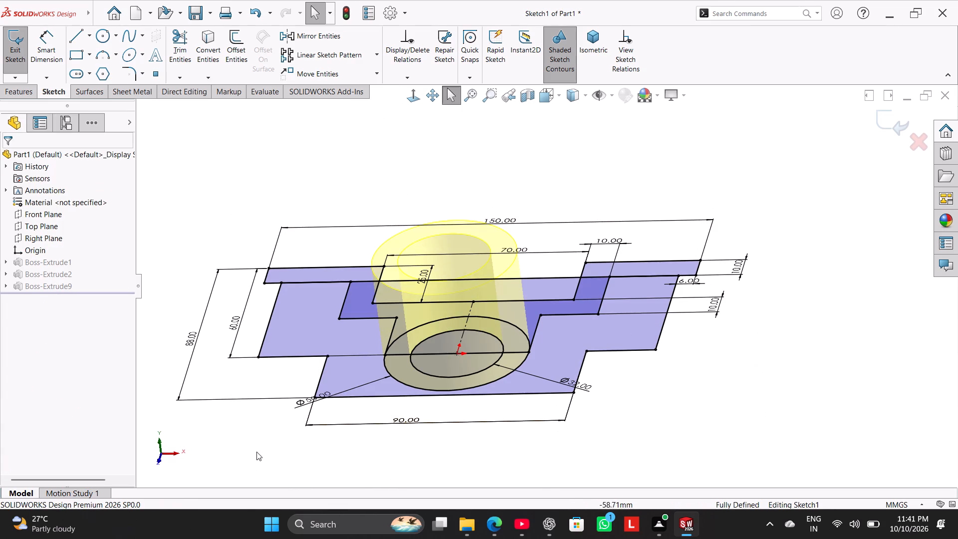
click(20, 40)
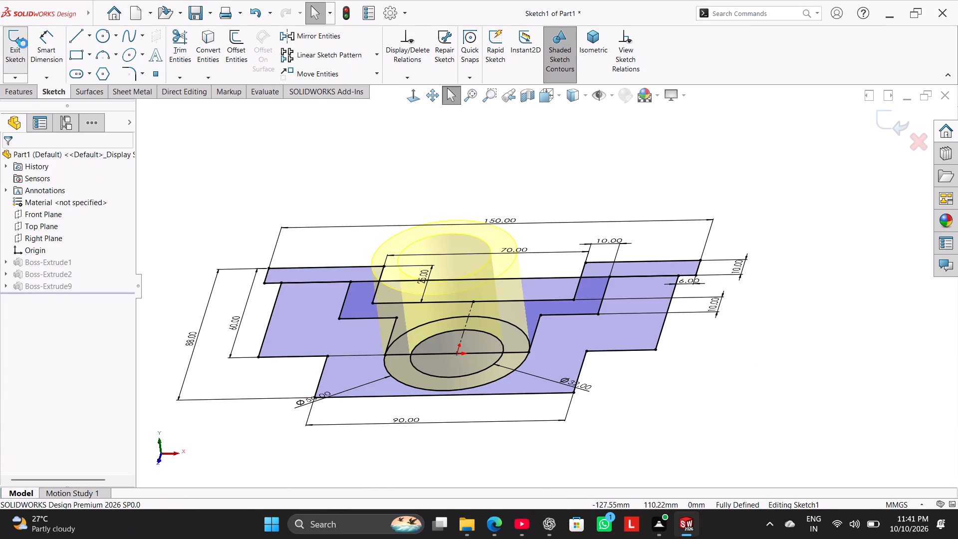
click(179, 204)
Examine the ring, base plate and stepped wall of the rebuilt part from several angles.
middle_drag(233, 238, 215, 322)
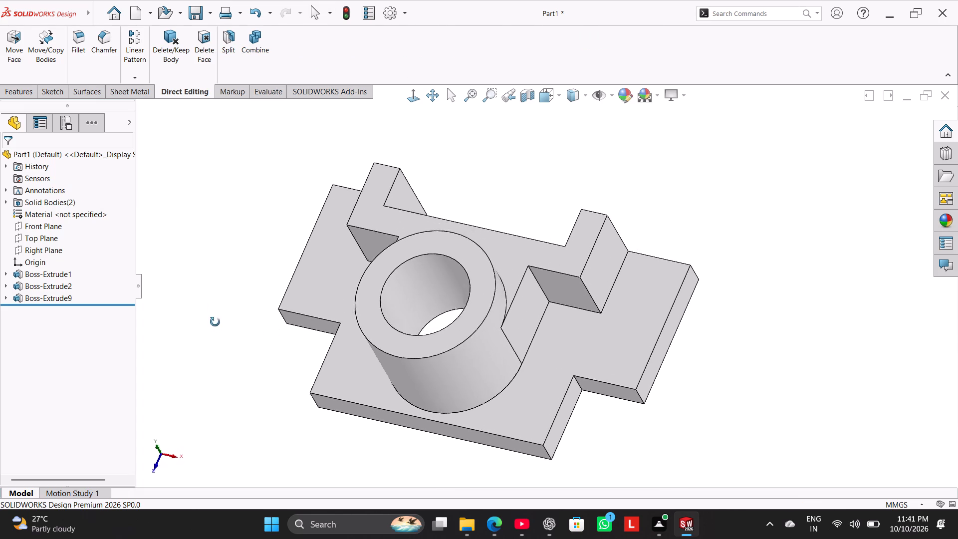
middle_drag(215, 322, 195, 282)
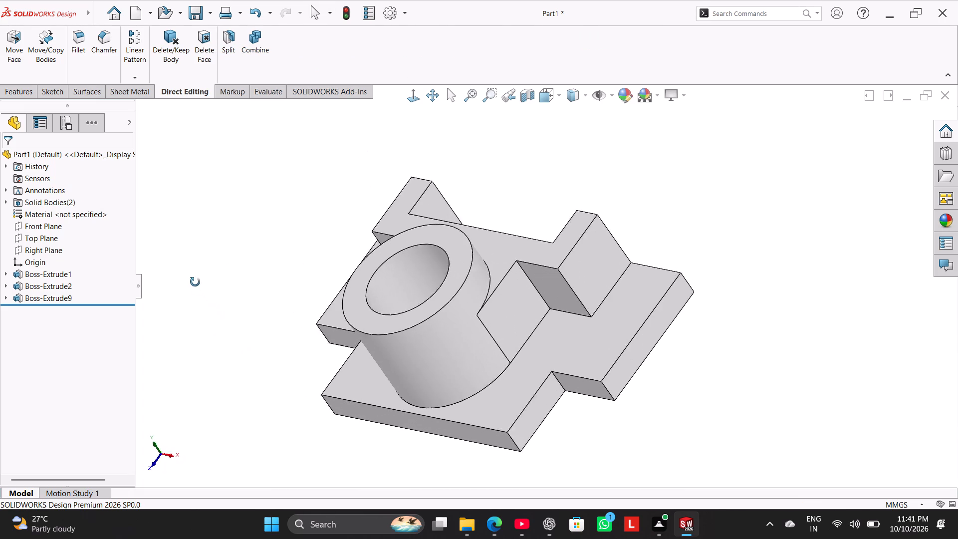
middle_drag(195, 282, 180, 318)
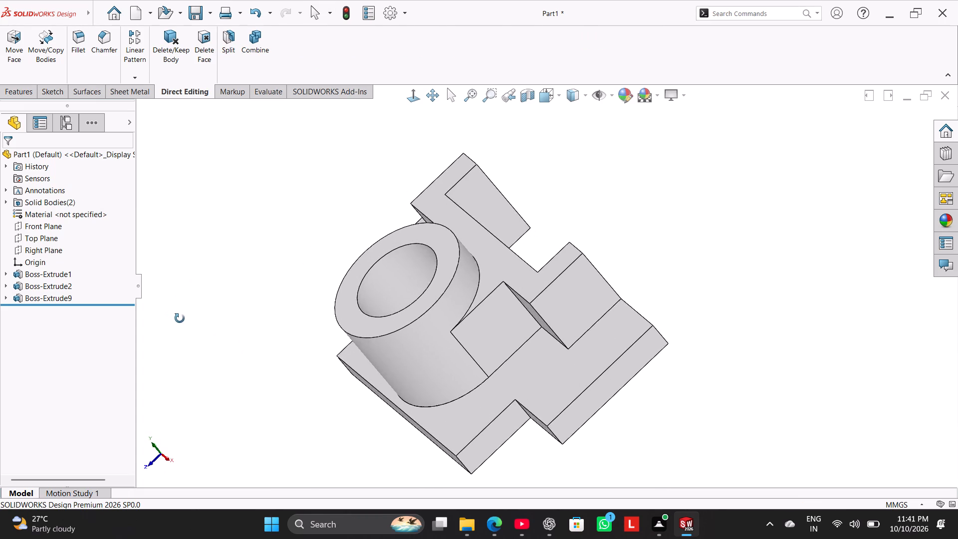
middle_drag(180, 318, 229, 351)
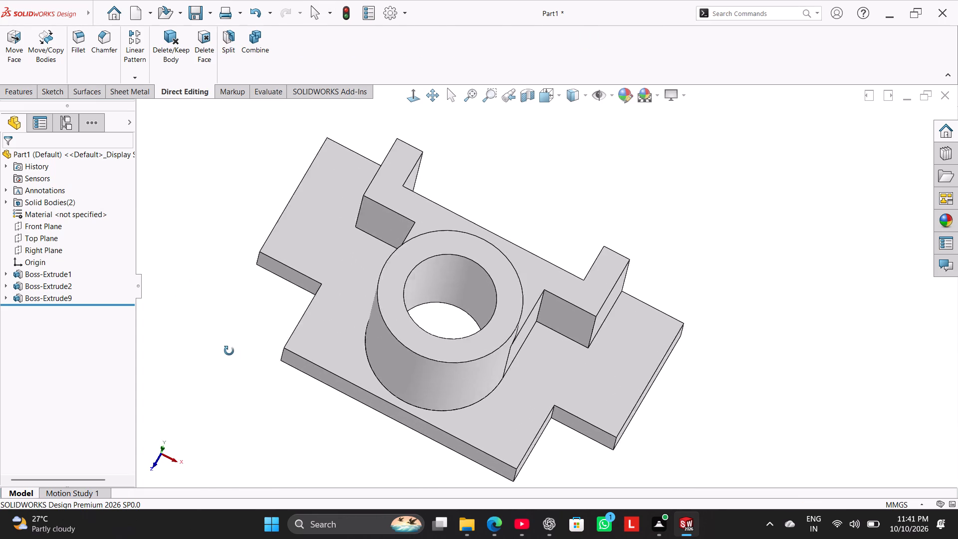
middle_drag(229, 351, 214, 285)
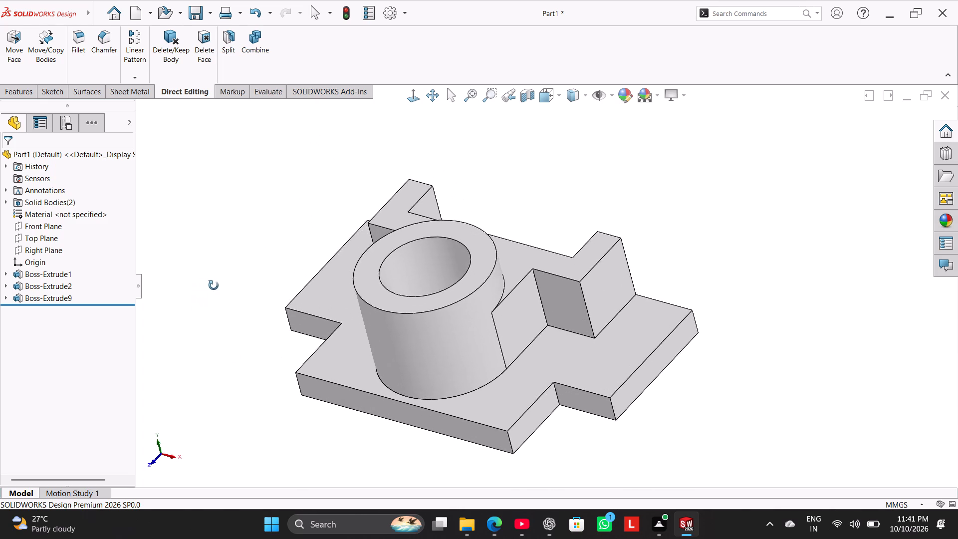
middle_drag(214, 285, 254, 339)
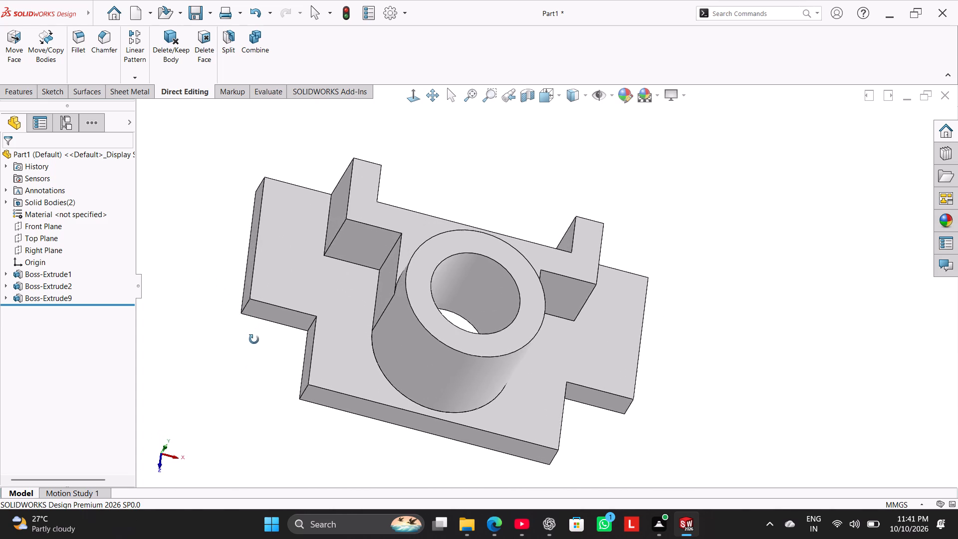
middle_drag(254, 339, 230, 344)
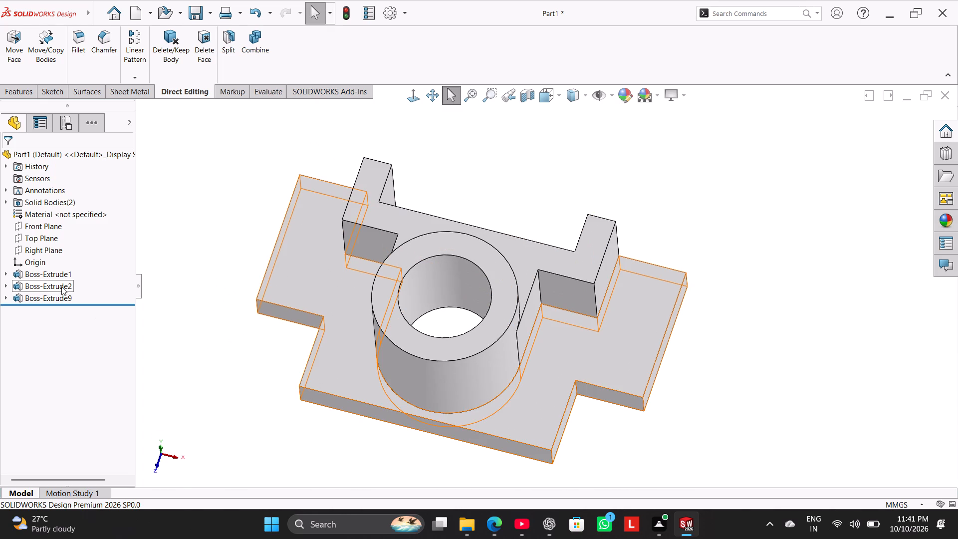
Edit the 10 mm base plate extrusion and turn on Merge result.
right_click(61, 286)
click(74, 261)
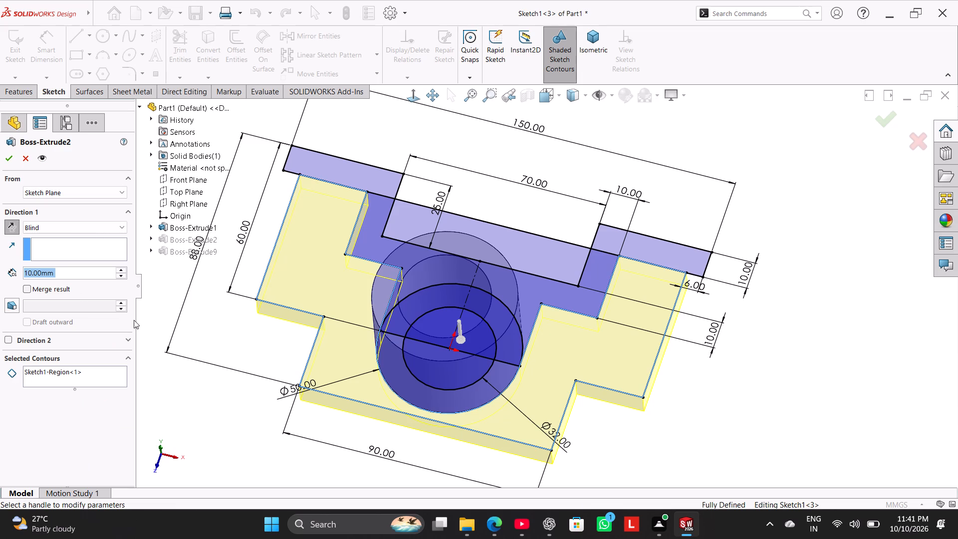
scroll(229, 363, up, 1)
scroll(253, 411, up, 1)
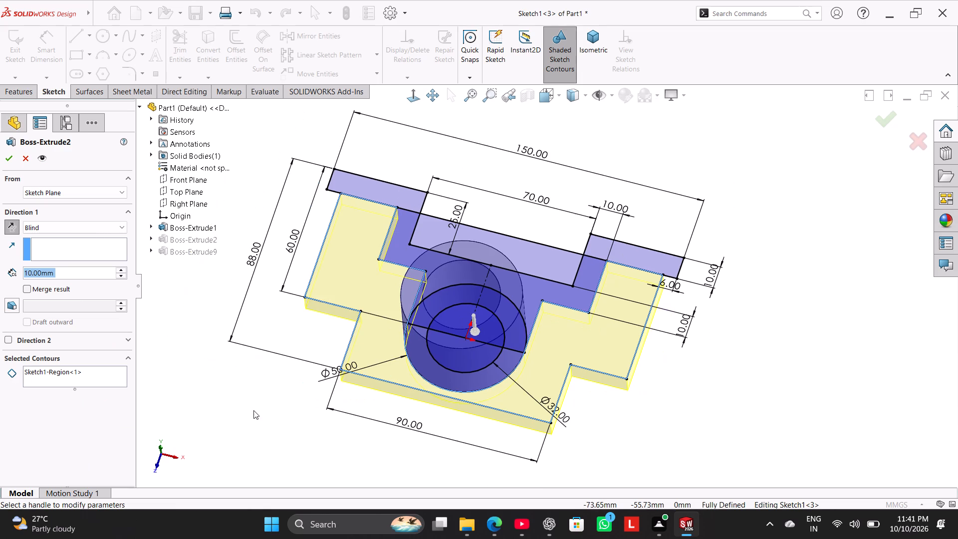
scroll(253, 410, up, 1)
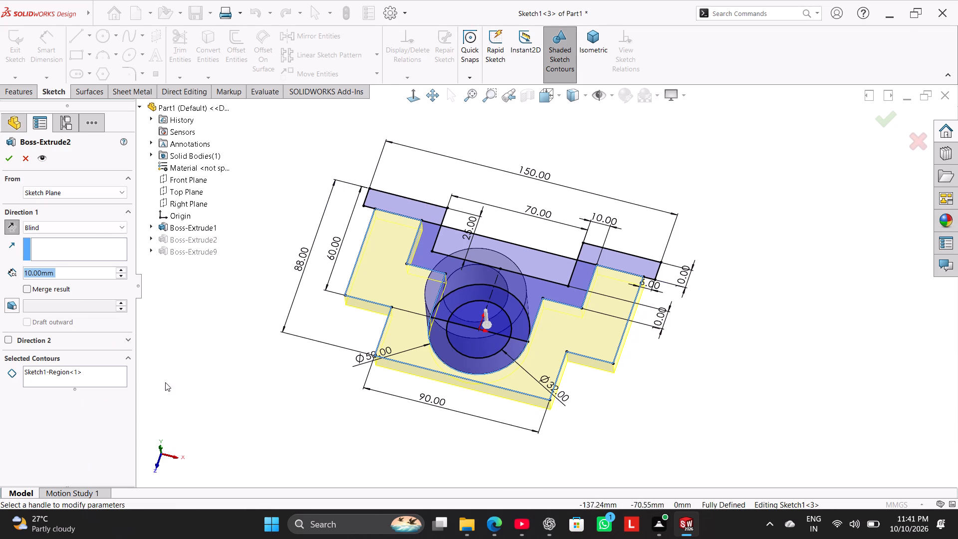
click(28, 290)
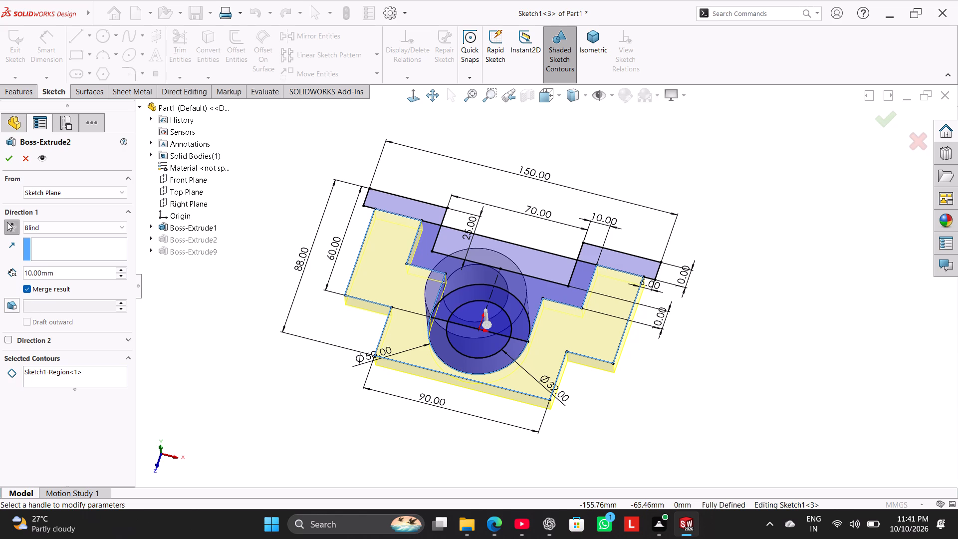
click(12, 158)
click(229, 327)
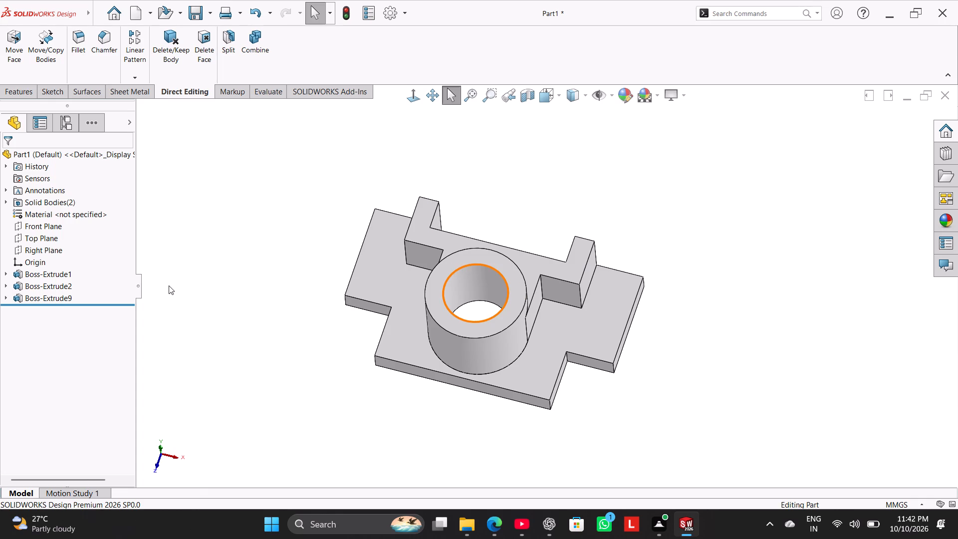
Edit the 35 mm stepped wall extrusion and reselect its sketch contours so the profile includes both outer end flanges.
right_click(55, 300)
click(64, 272)
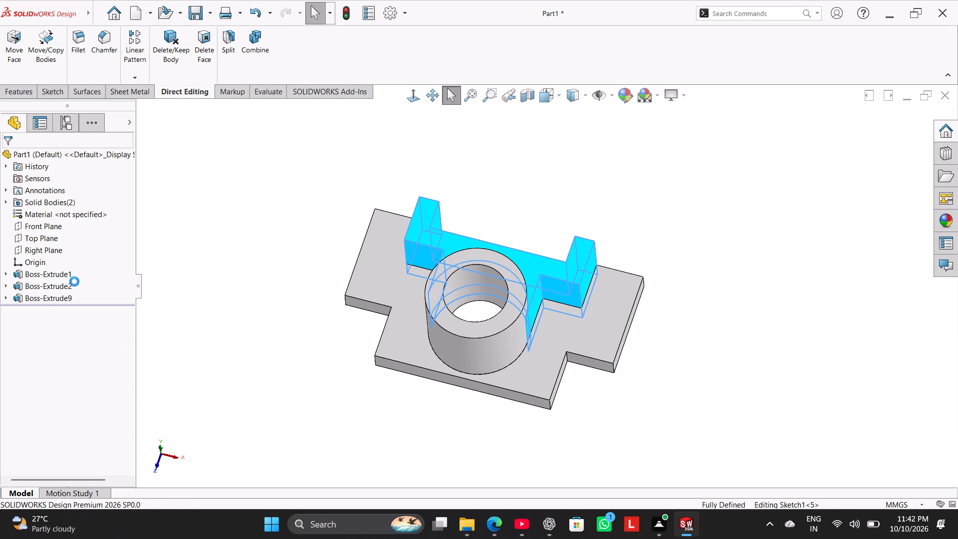
middle_drag(291, 200, 306, 232)
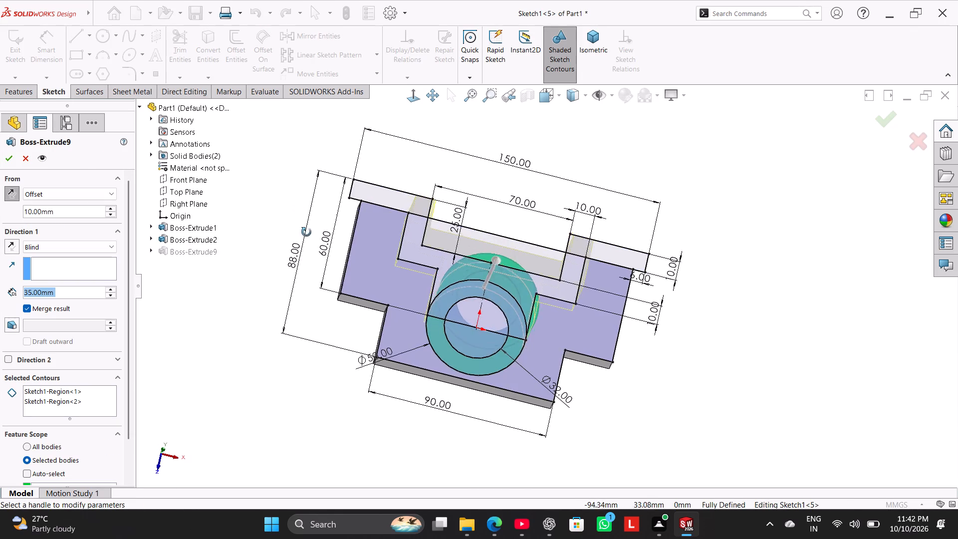
middle_drag(306, 232, 293, 263)
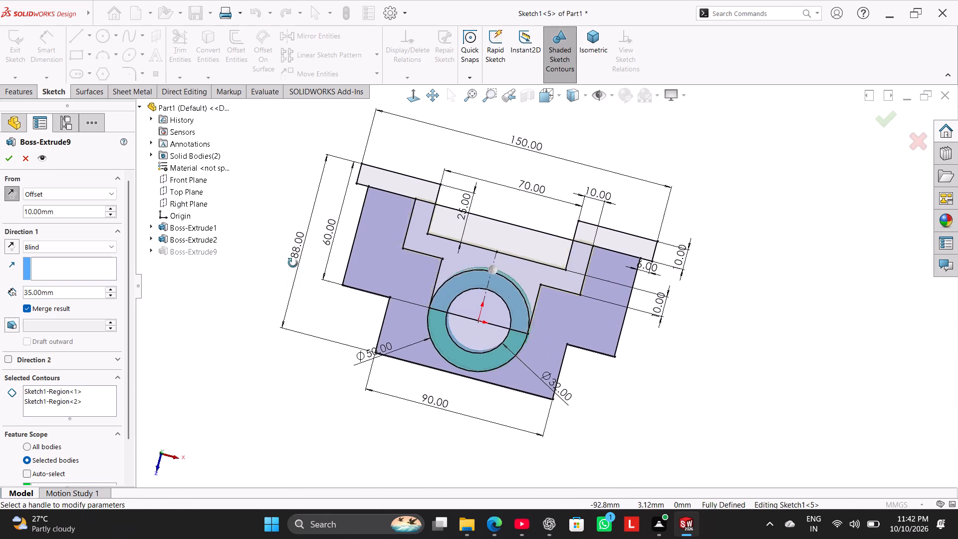
middle_drag(293, 263, 288, 258)
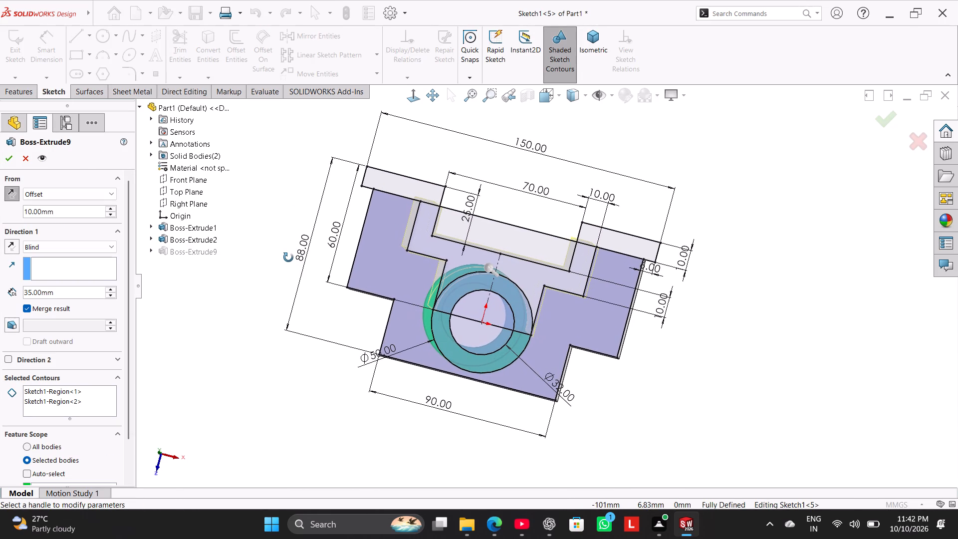
middle_drag(288, 258, 273, 296)
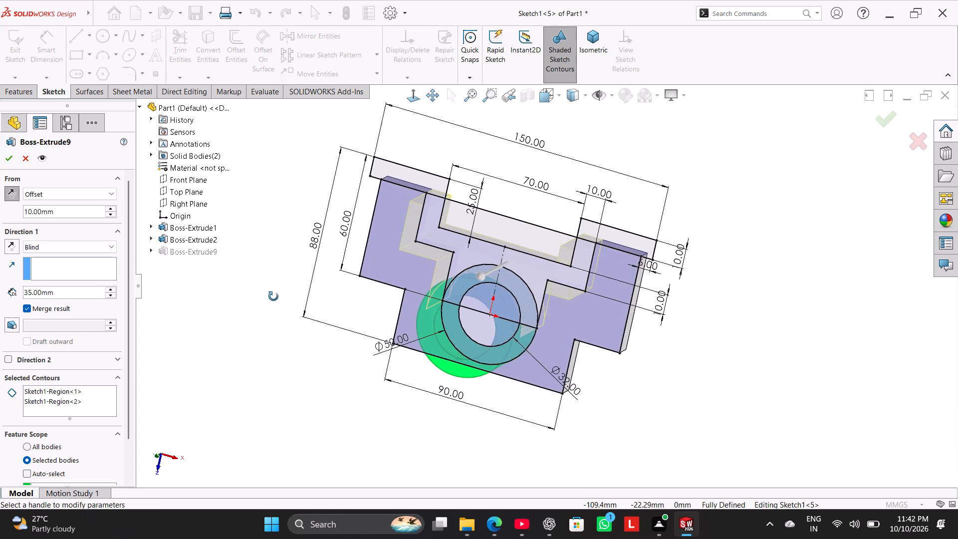
middle_drag(273, 296, 281, 297)
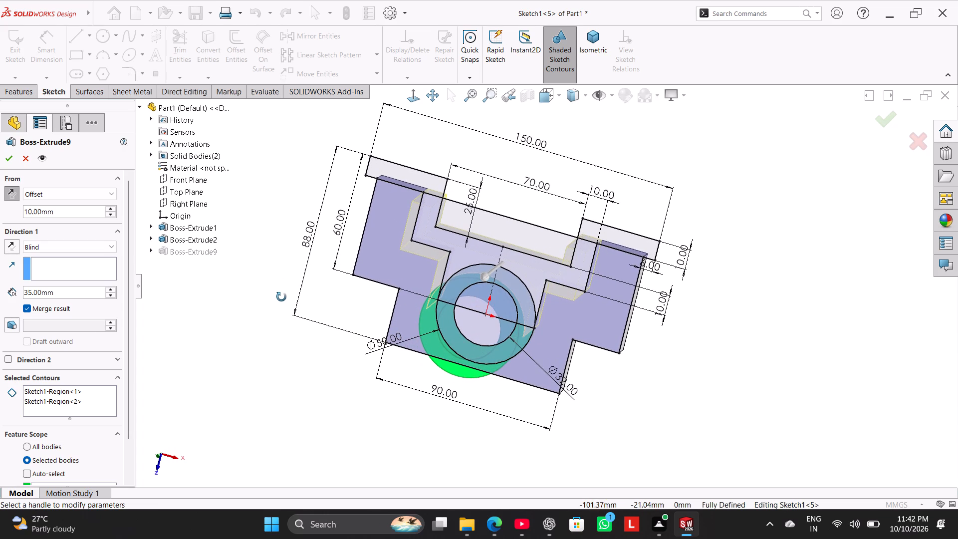
middle_drag(281, 297, 292, 270)
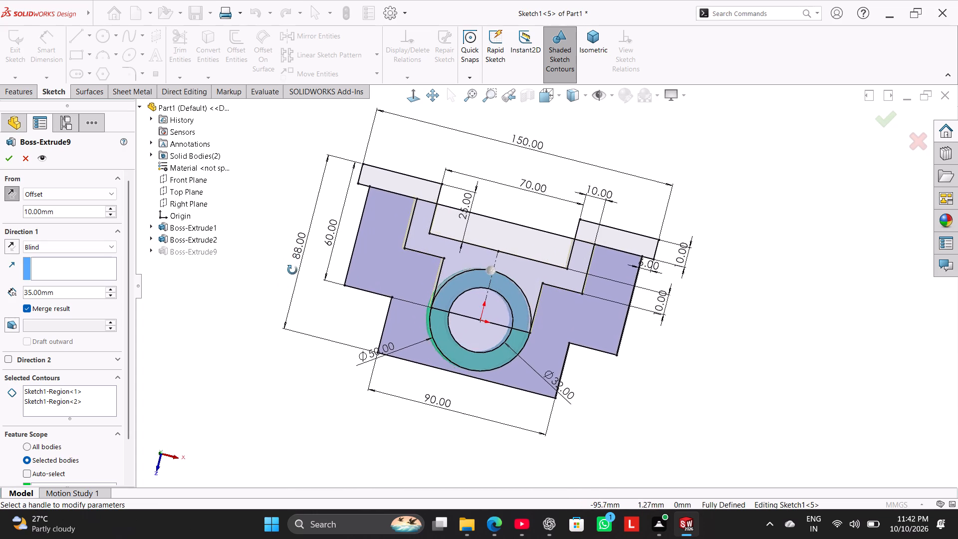
middle_drag(292, 270, 291, 288)
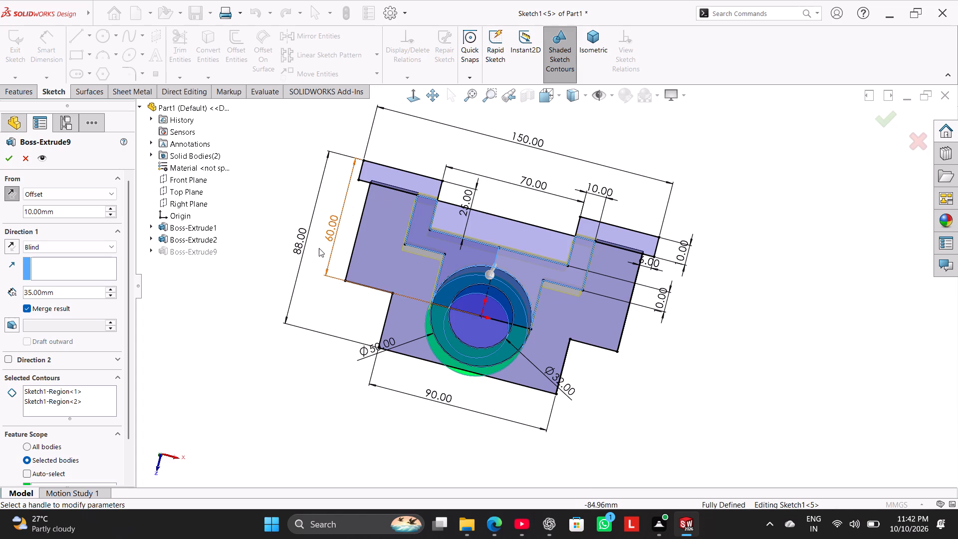
click(426, 189)
click(617, 230)
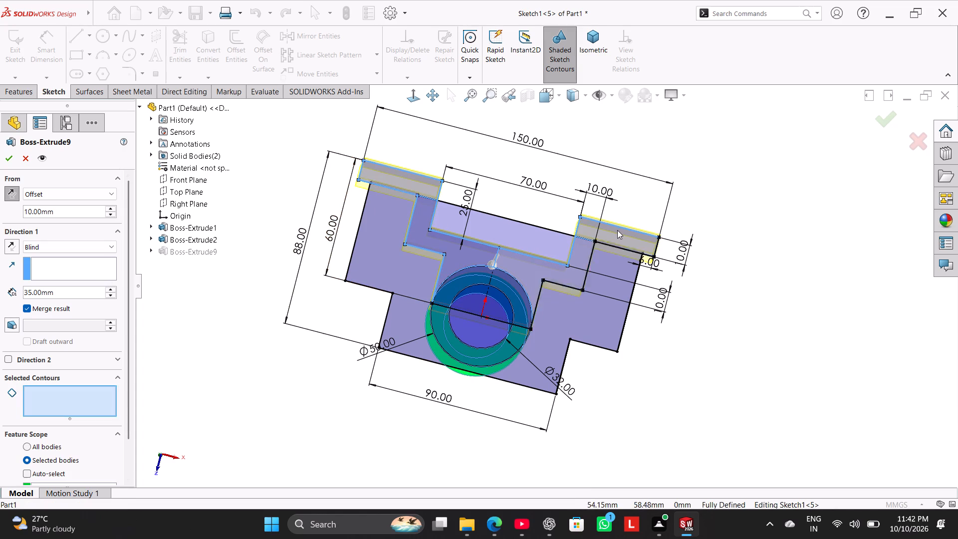
middle_drag(685, 366, 652, 247)
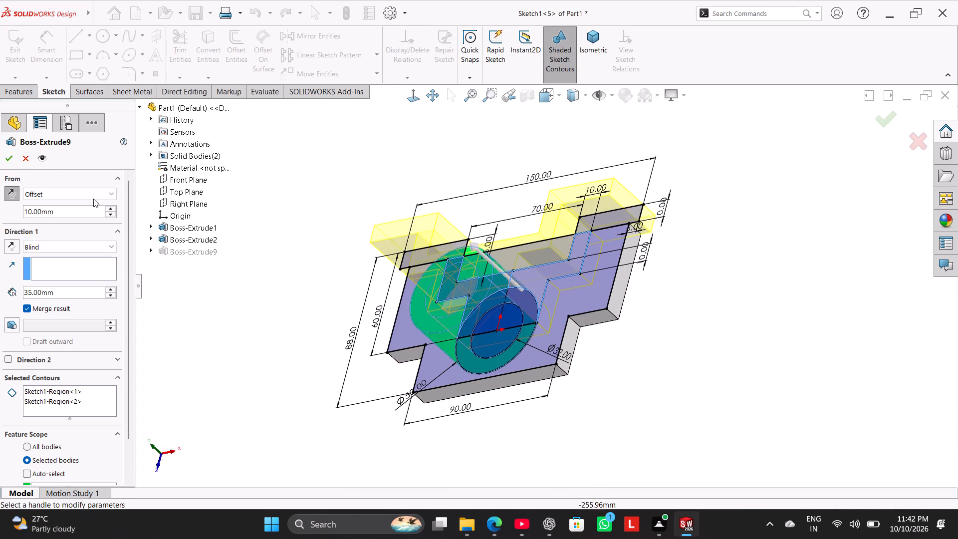
click(4, 159)
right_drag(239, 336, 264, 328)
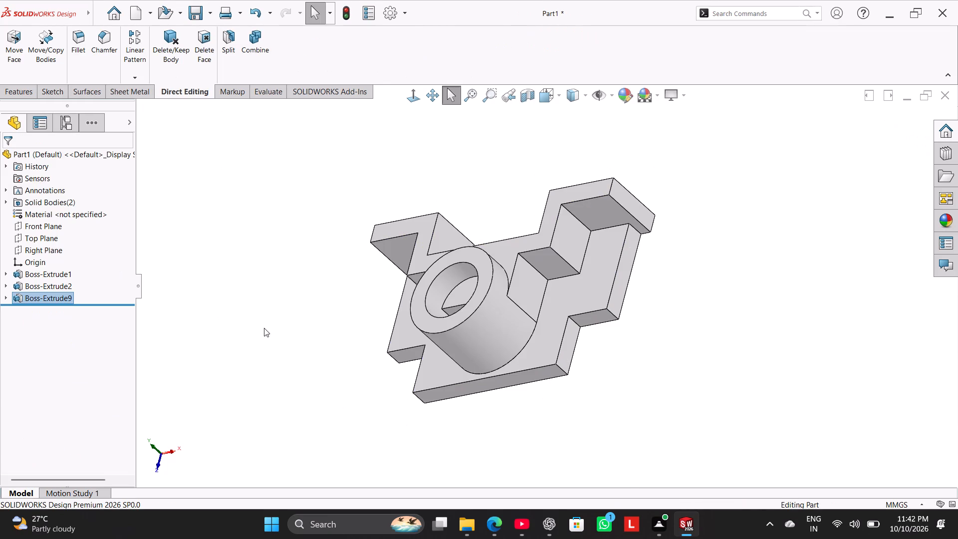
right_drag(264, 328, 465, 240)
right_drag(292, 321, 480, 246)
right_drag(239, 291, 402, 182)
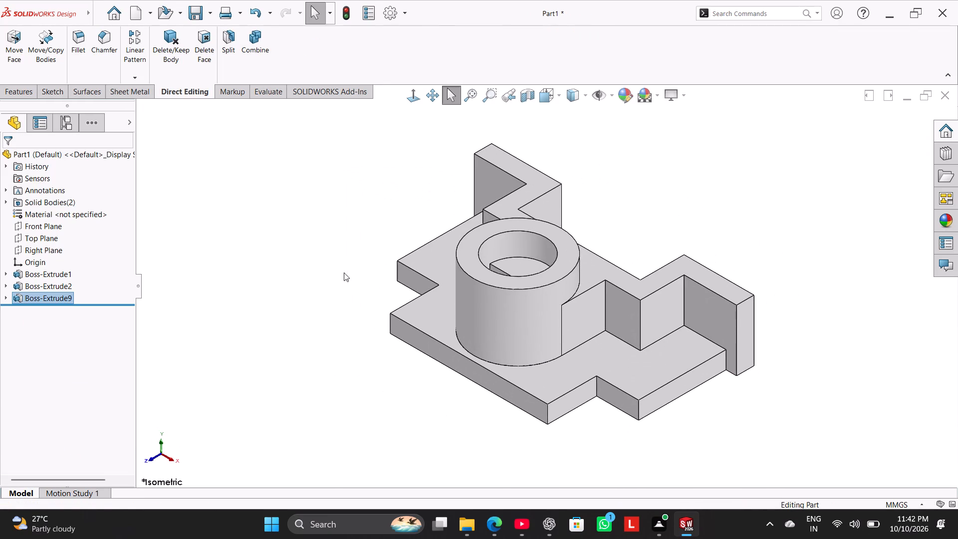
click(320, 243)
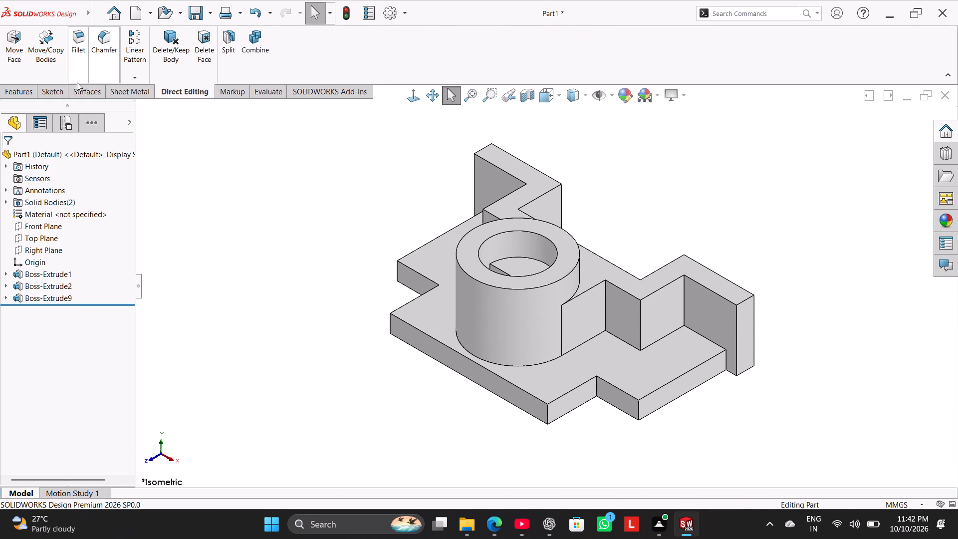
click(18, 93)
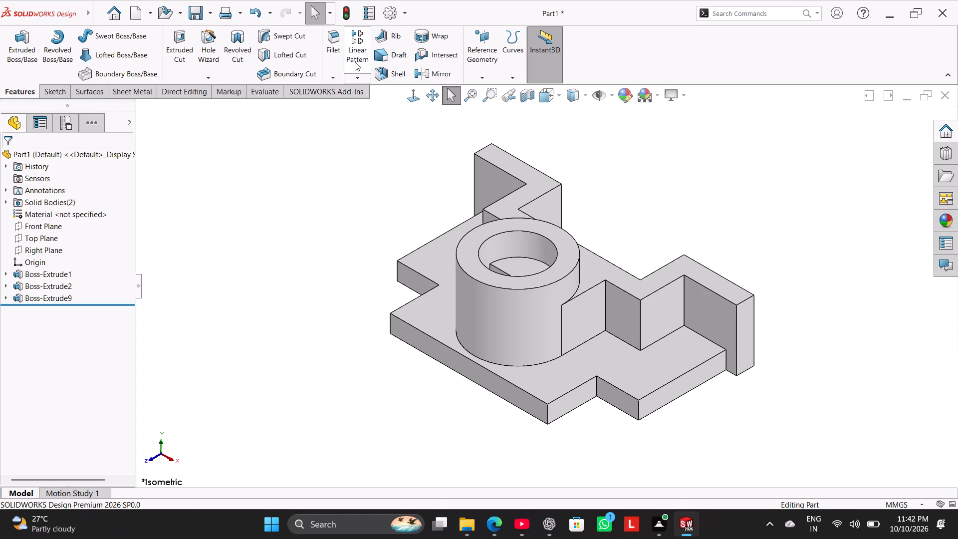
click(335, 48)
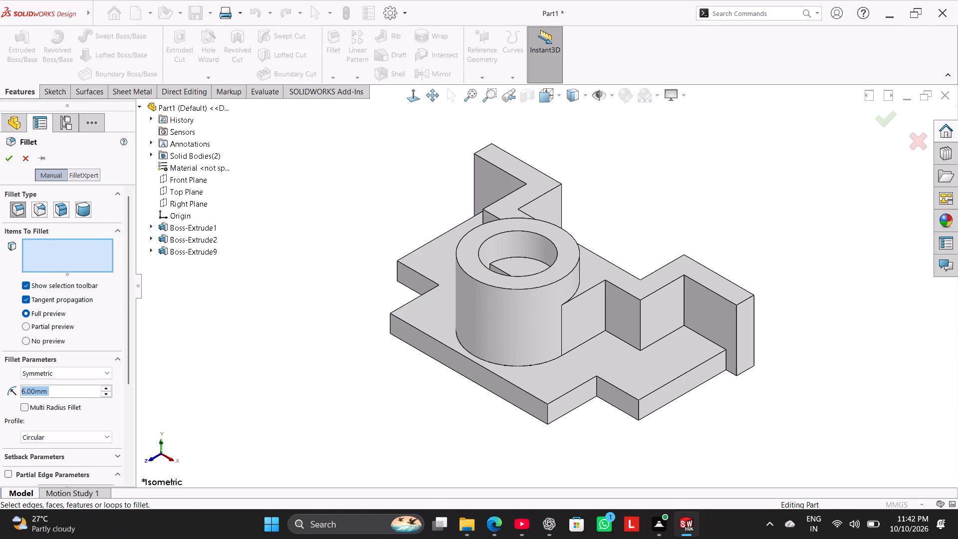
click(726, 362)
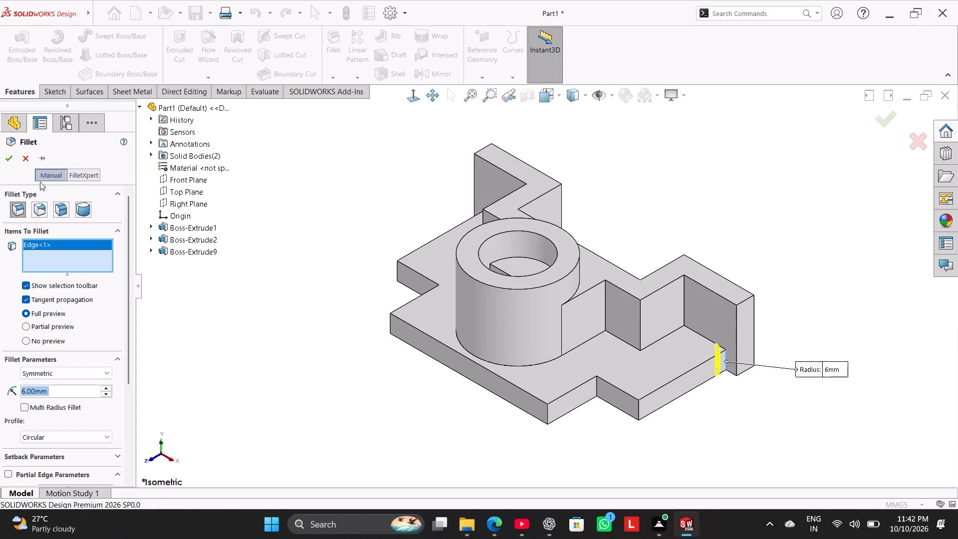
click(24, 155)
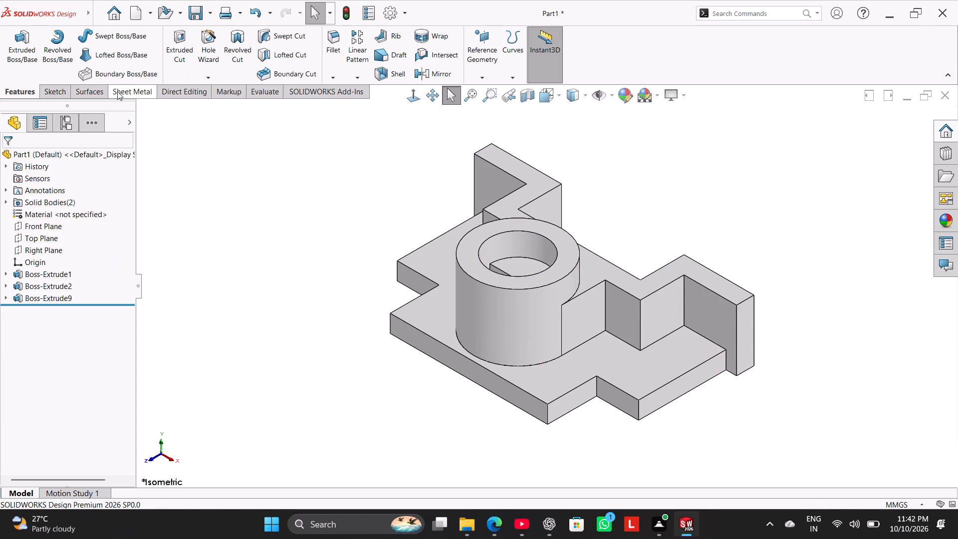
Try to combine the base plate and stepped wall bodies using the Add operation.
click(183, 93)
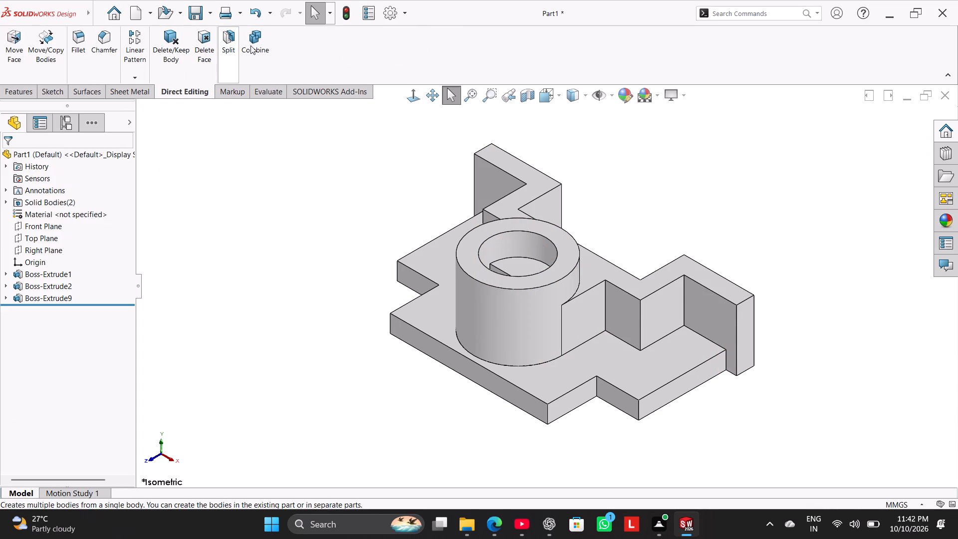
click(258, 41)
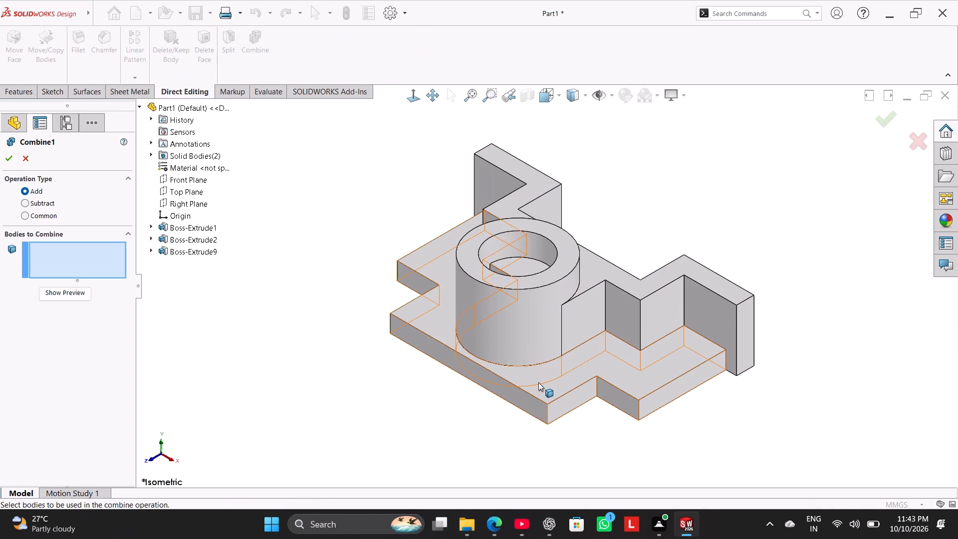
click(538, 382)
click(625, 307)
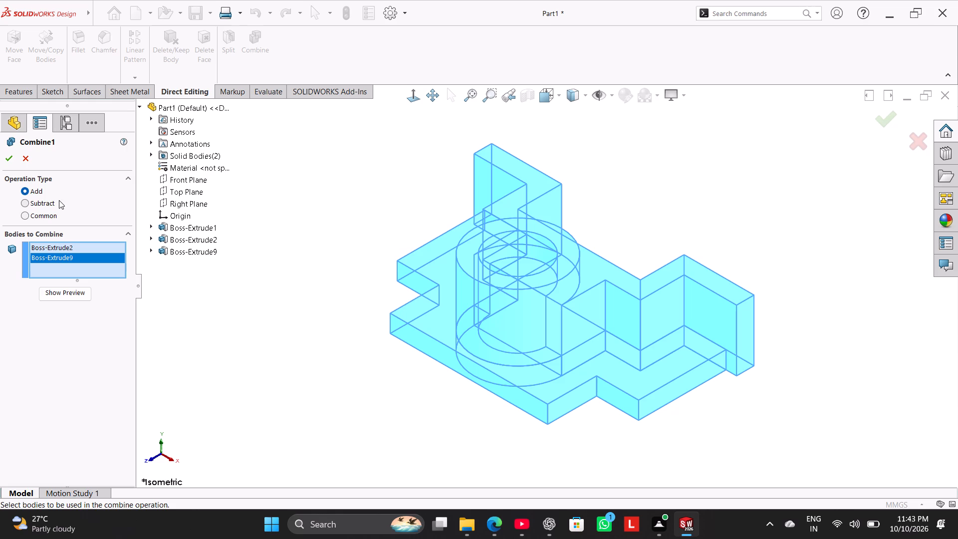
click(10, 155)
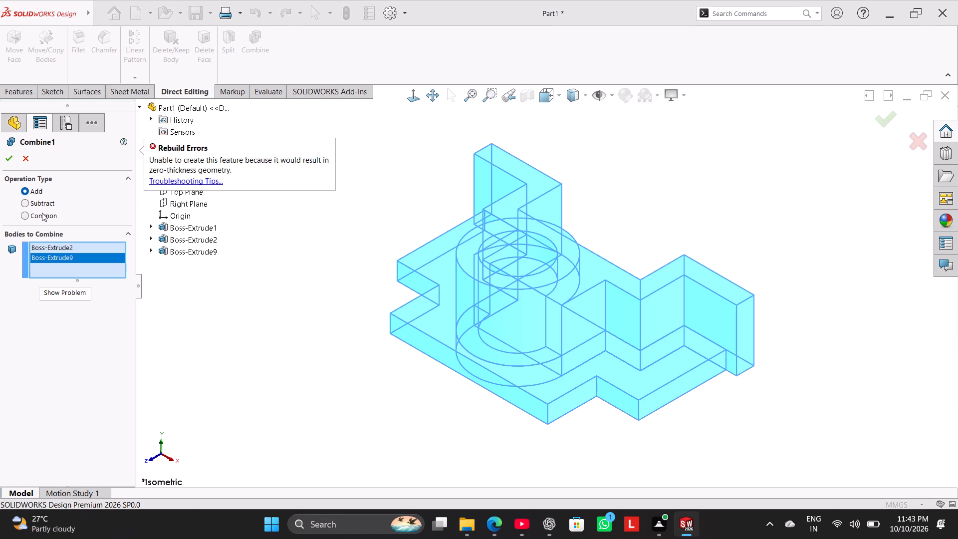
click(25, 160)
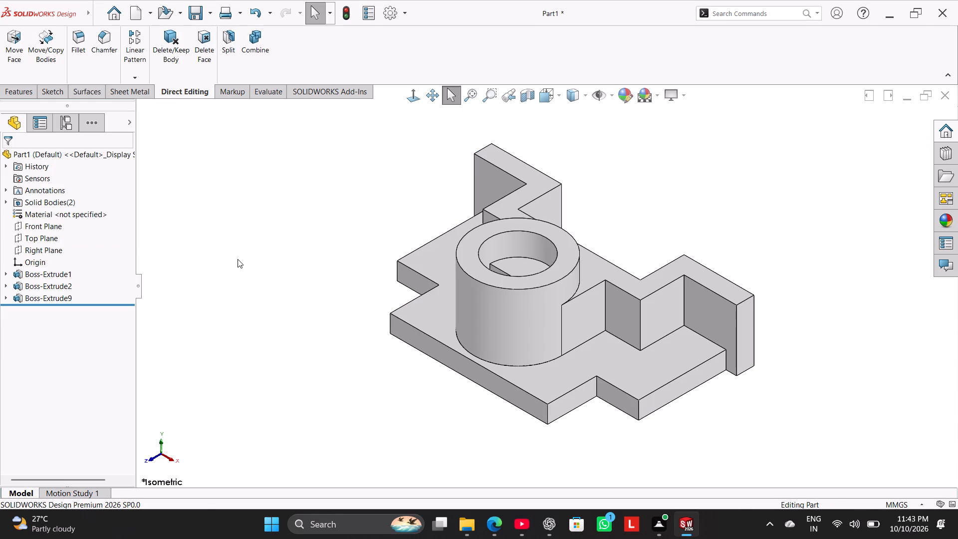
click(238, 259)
Open the ring extrusion's Sketch1 for editing.
right_click(63, 276)
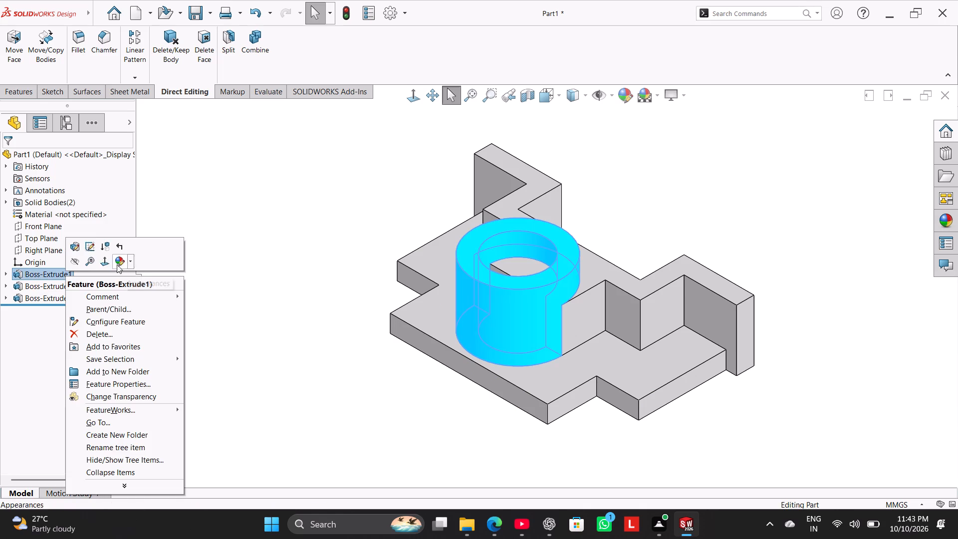
click(92, 246)
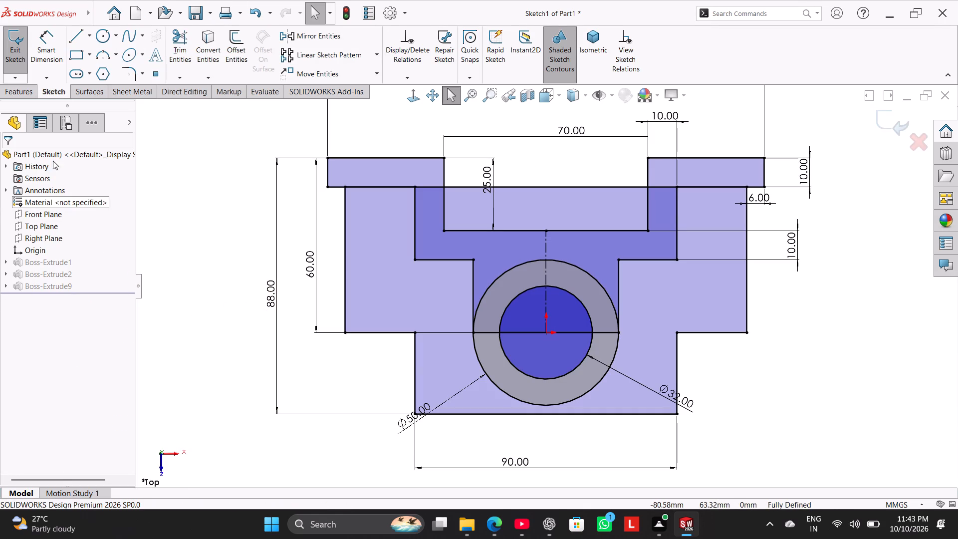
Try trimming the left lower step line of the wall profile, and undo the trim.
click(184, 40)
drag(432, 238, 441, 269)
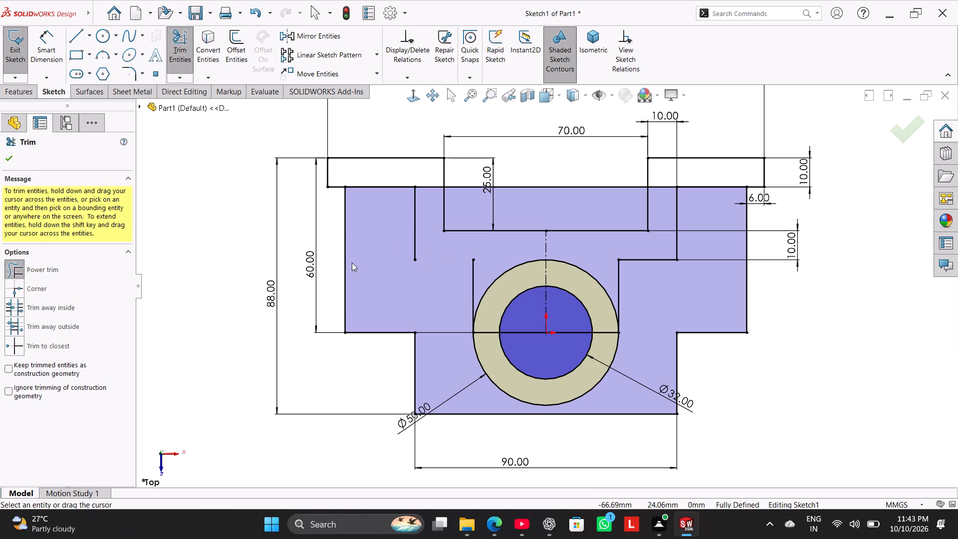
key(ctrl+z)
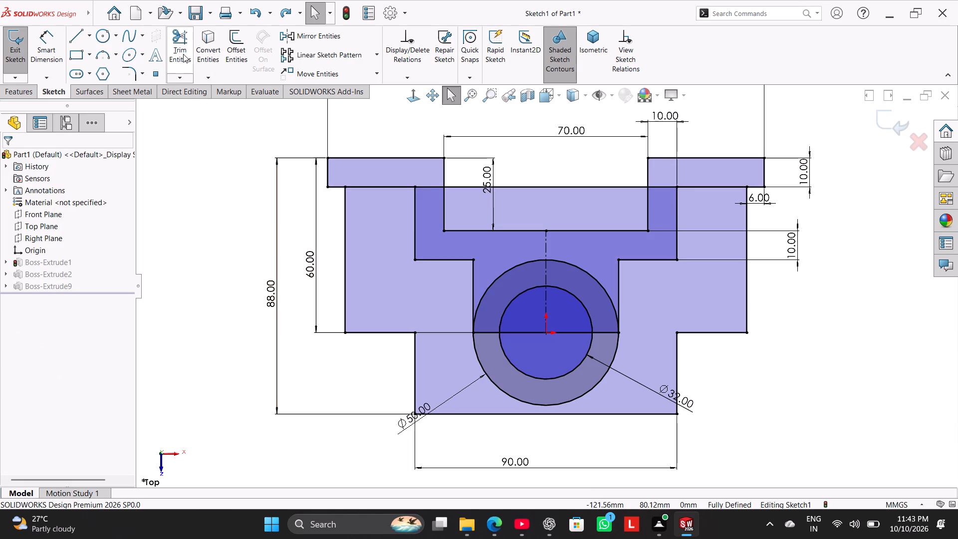
Trim the wall profile's left step, inner and outer lines inside the base plate, keeping trimmed entities as construction geometry.
click(183, 54)
click(47, 371)
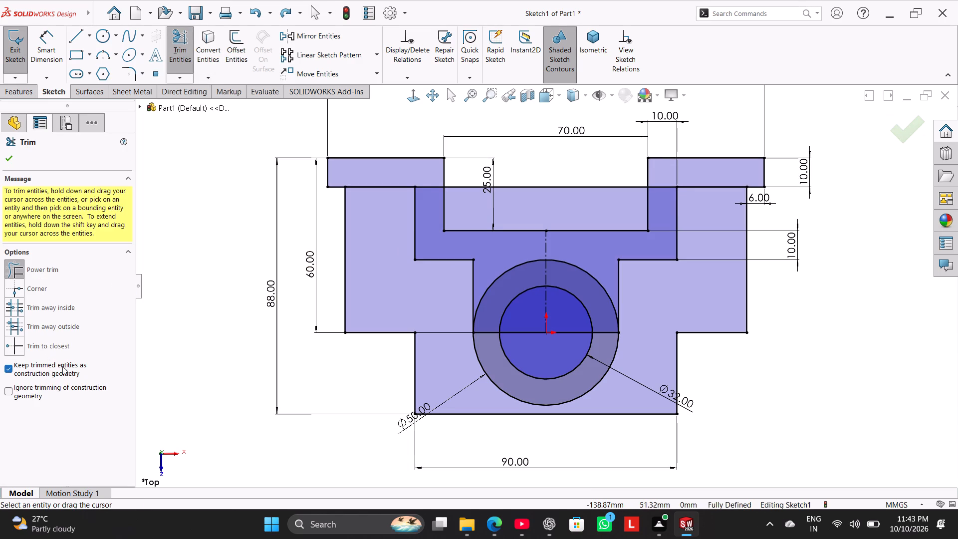
drag(430, 239, 445, 281)
drag(466, 206, 470, 233)
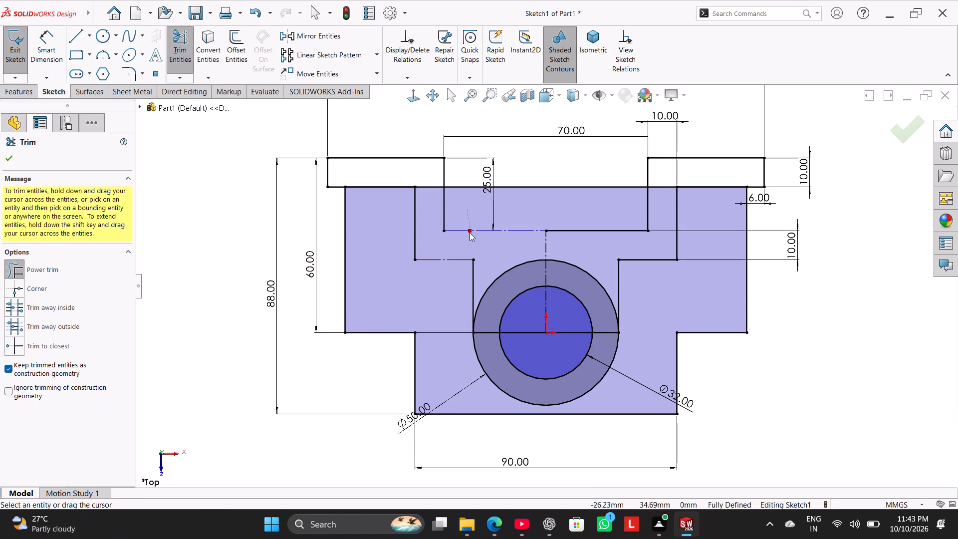
drag(470, 233, 465, 237)
drag(458, 203, 433, 217)
drag(430, 207, 402, 241)
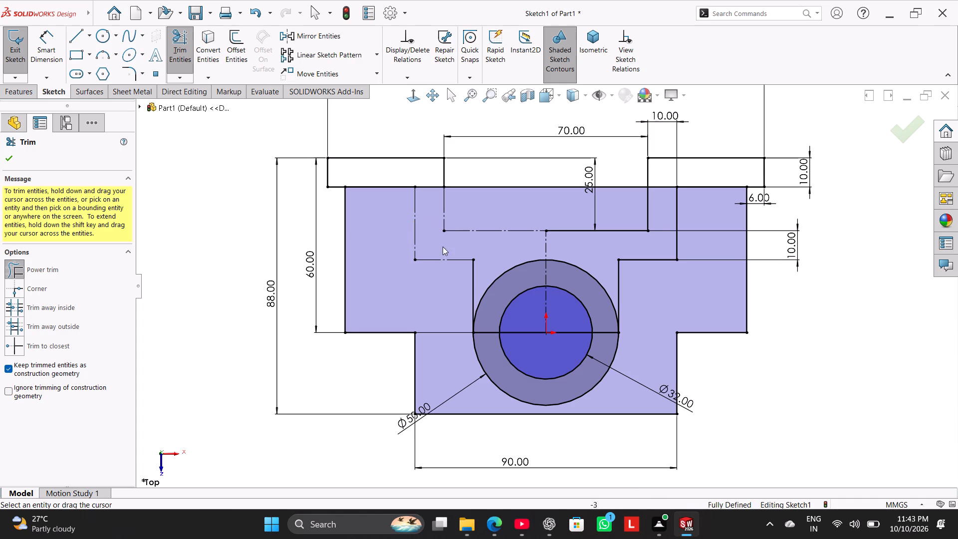
Trim the wall profile's right inner, step, ring-side and outer lines inside the base plate into construction geometry.
drag(560, 213, 580, 249)
drag(631, 210, 662, 217)
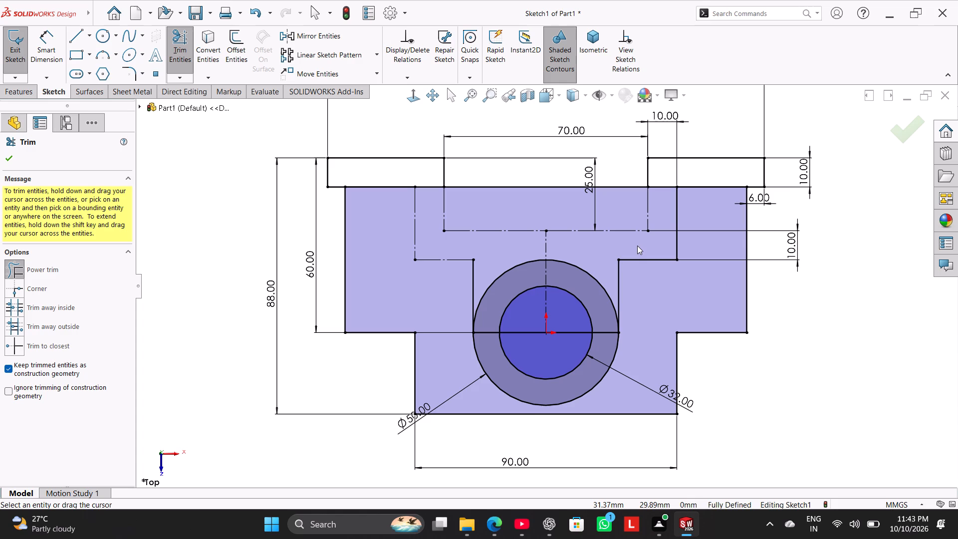
drag(637, 246, 648, 289)
drag(613, 265, 646, 291)
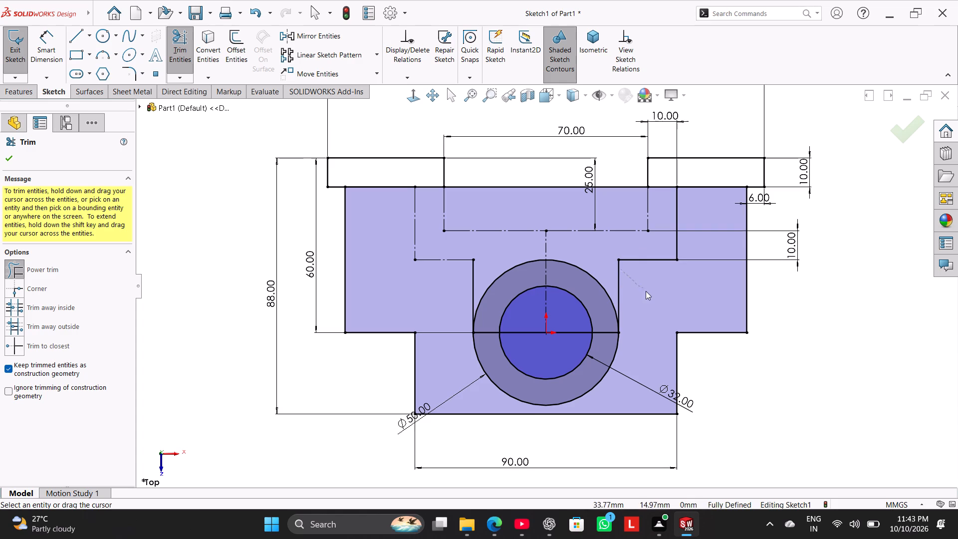
drag(646, 291, 646, 292)
drag(607, 267, 649, 288)
drag(630, 246, 664, 283)
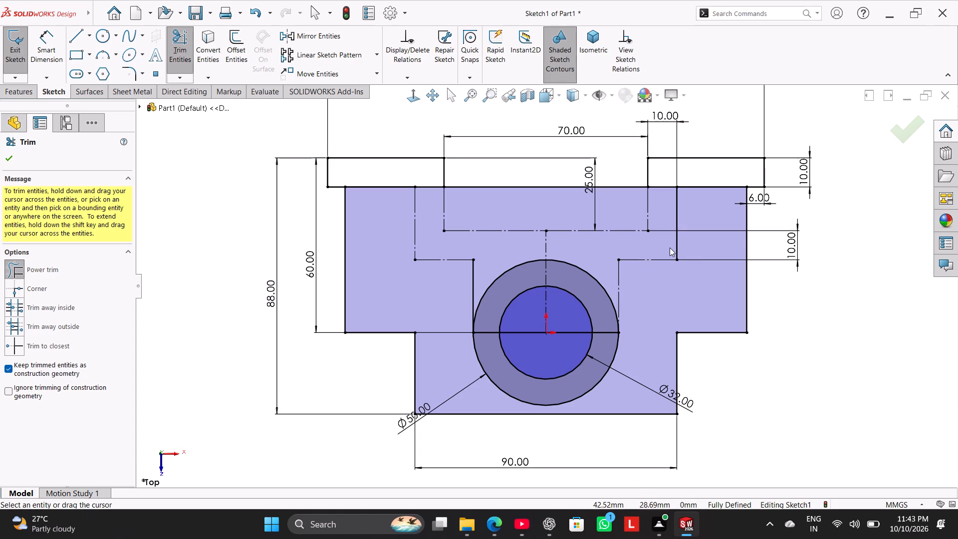
drag(670, 248, 698, 248)
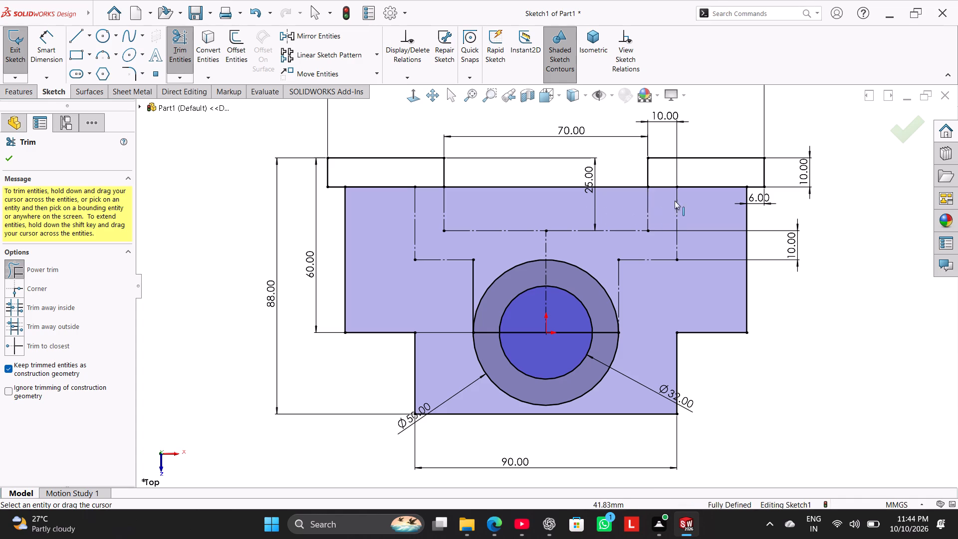
Trim the shared lines beneath both rear tabs and the wall profile's left ring-side line into construction geometry, and exit the sketch.
drag(708, 170, 702, 204)
drag(669, 173, 667, 203)
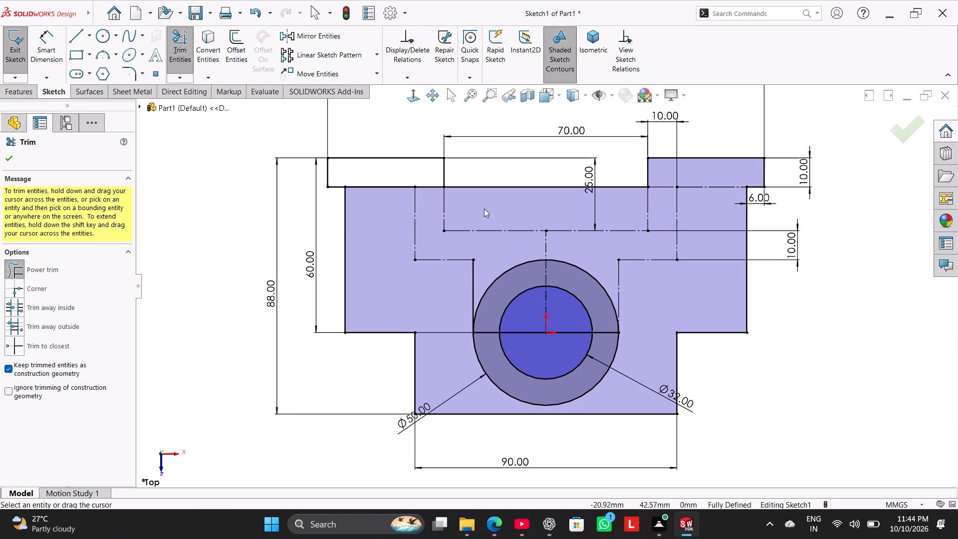
drag(429, 175, 430, 211)
drag(395, 173, 393, 223)
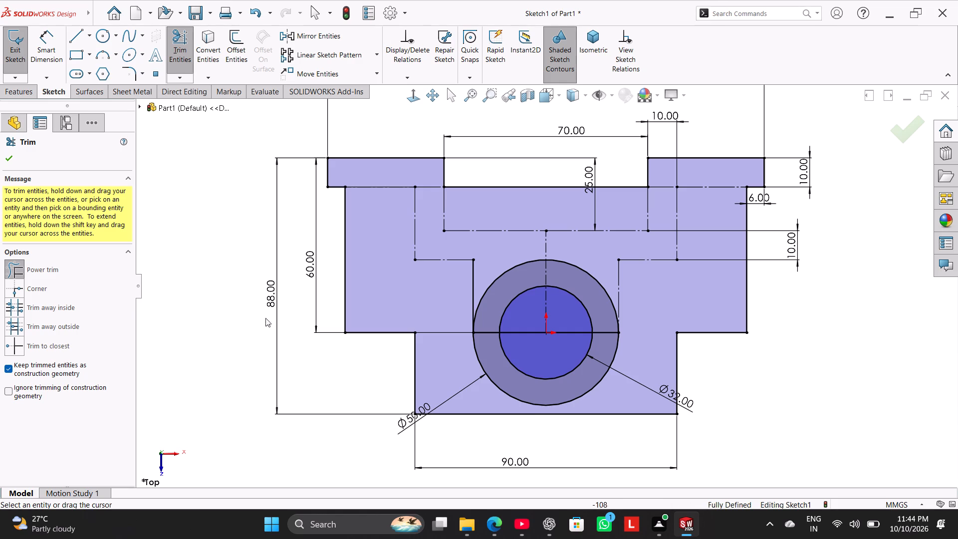
drag(492, 257, 457, 293)
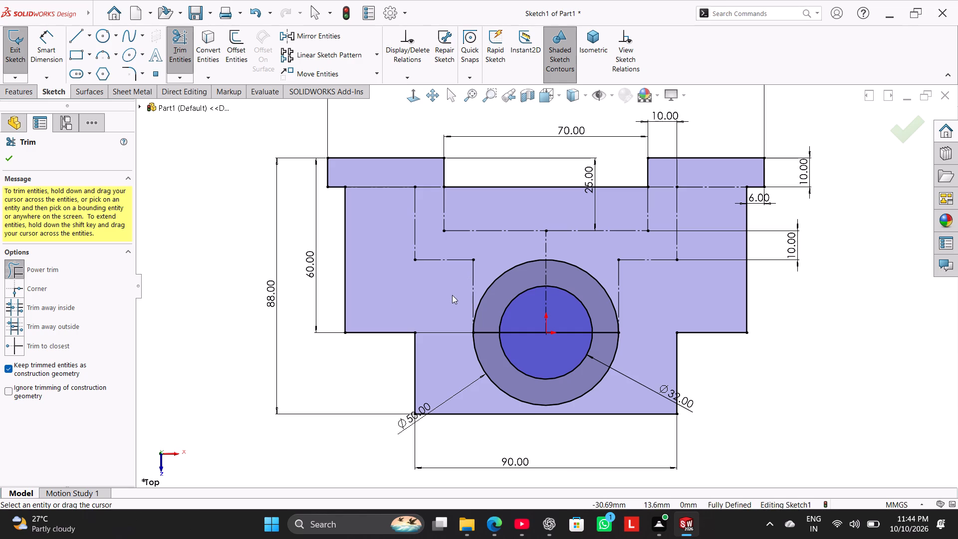
click(10, 154)
click(235, 291)
click(10, 53)
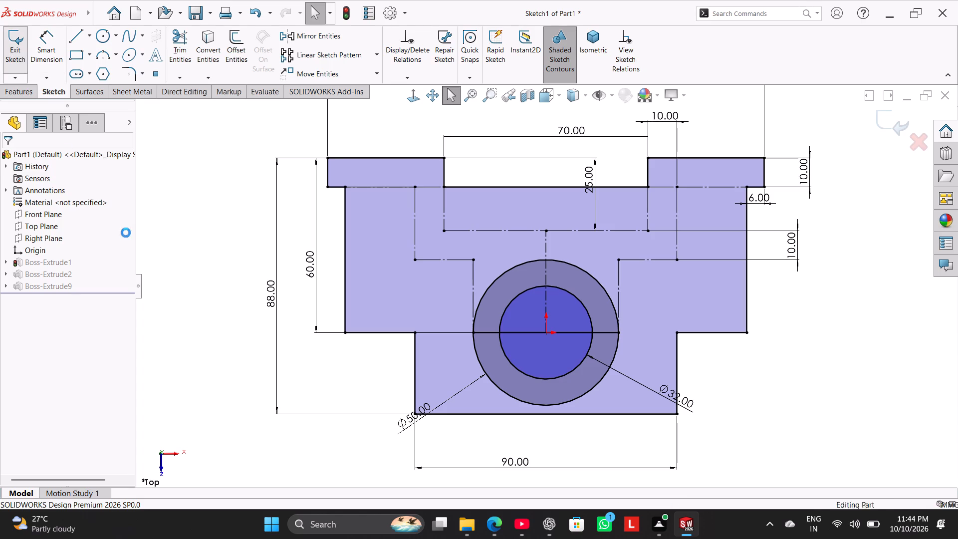
Delete the wall extrusion Boss-Extrude9, leaving its sketch in place.
middle_drag(224, 290, 199, 246)
middle_drag(207, 263, 175, 208)
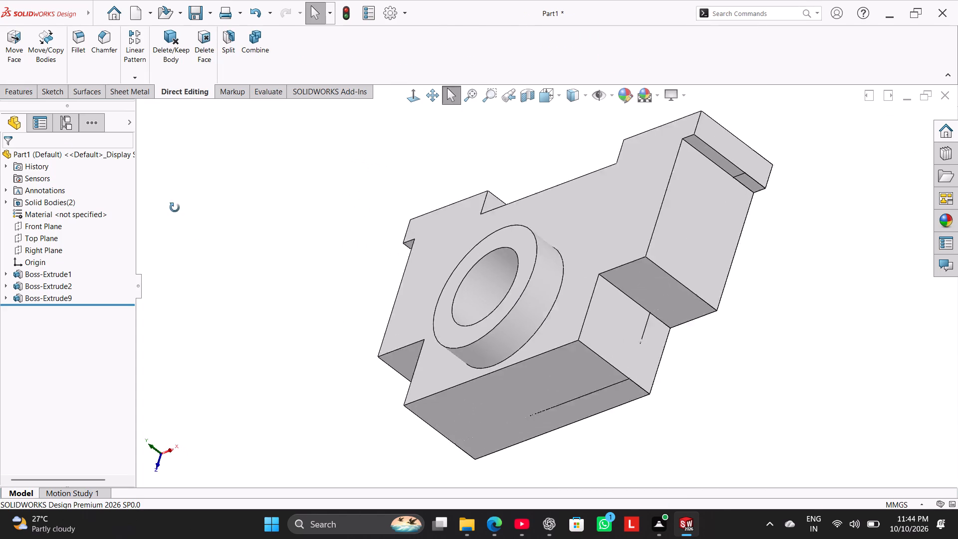
middle_drag(175, 208, 166, 193)
right_drag(236, 277, 376, 235)
middle_drag(233, 277, 287, 308)
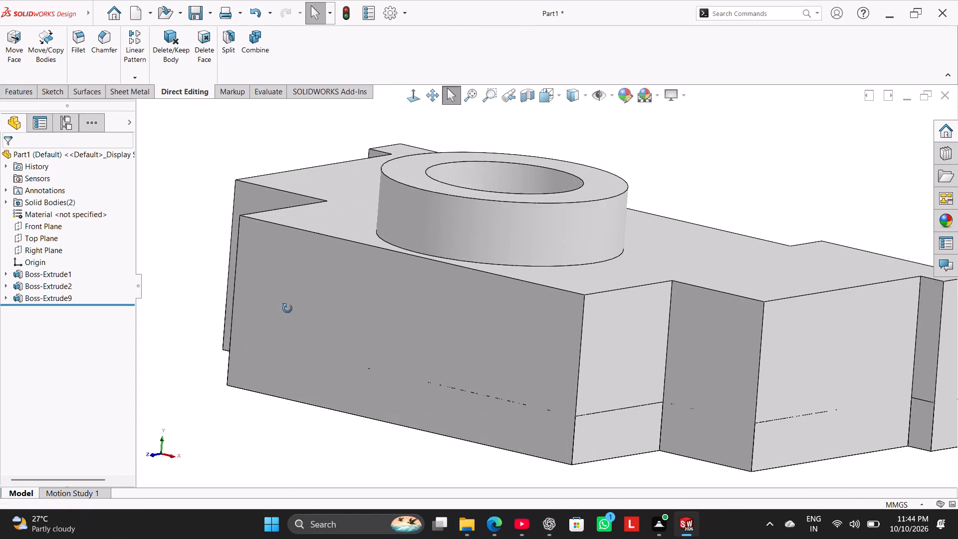
middle_drag(287, 308, 274, 334)
scroll(265, 342, up, 2)
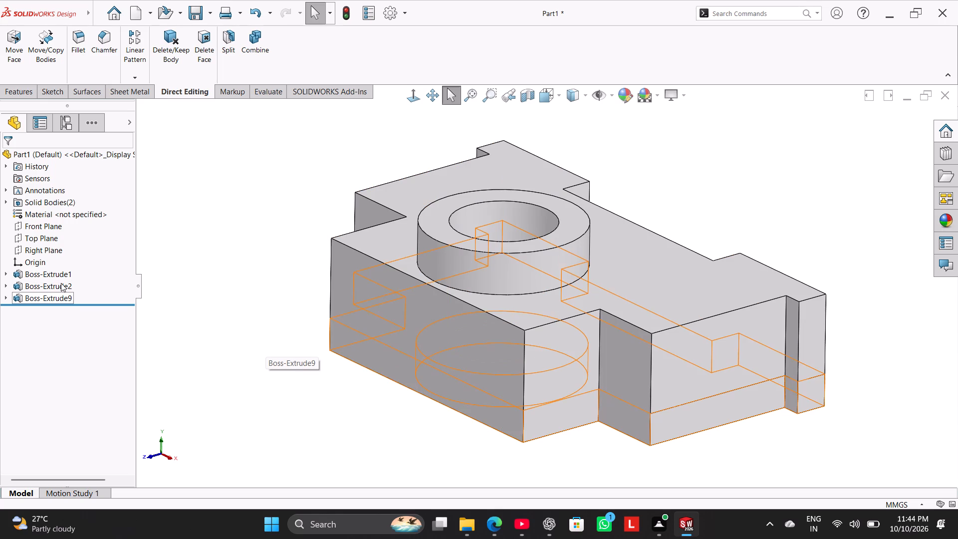
right_click(61, 297)
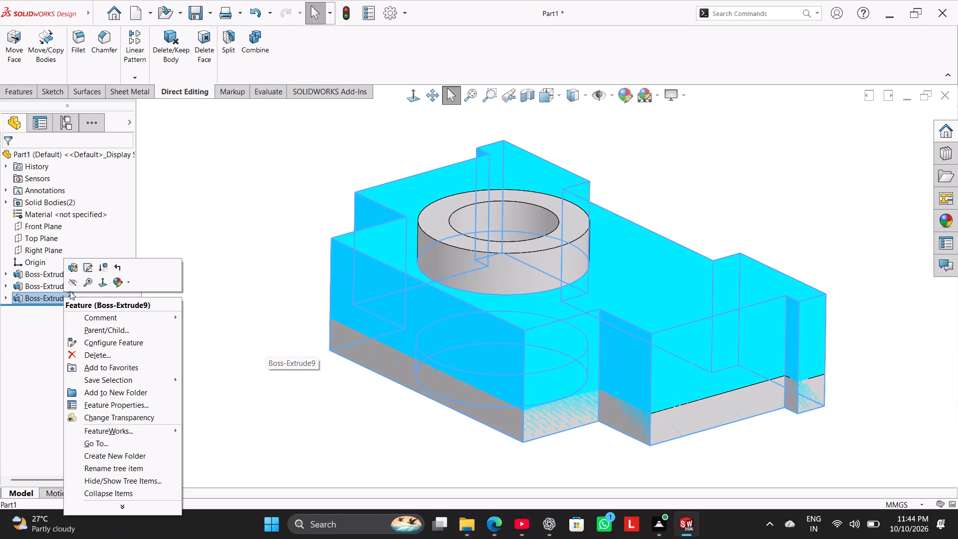
click(108, 354)
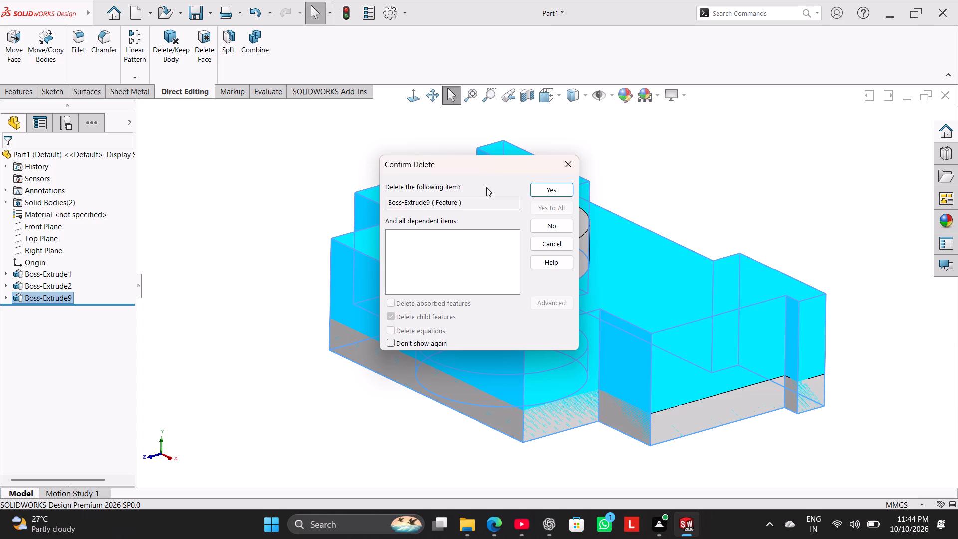
click(548, 185)
click(293, 278)
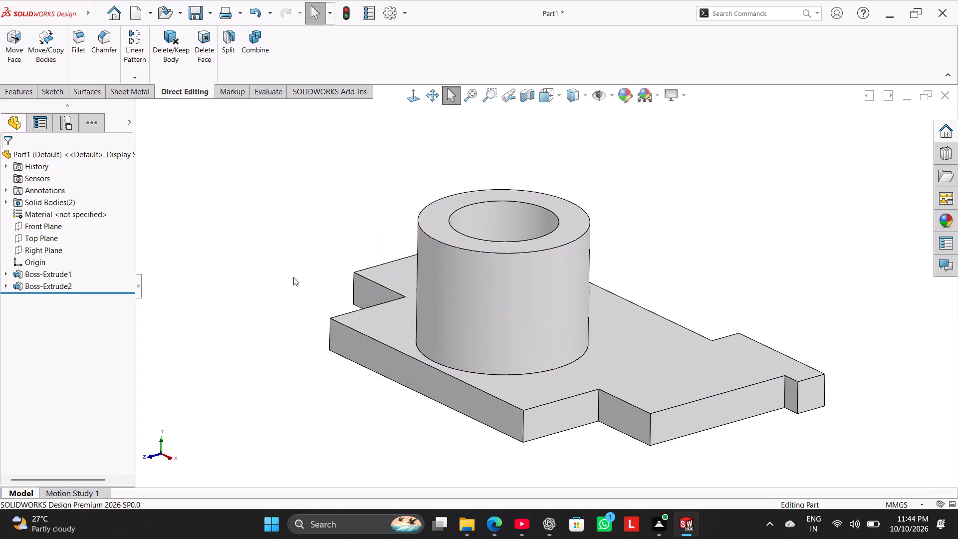
Start a 6 mm Fillet on six vertical base plate edges, three per side at the rear tab, side corner and front step.
right_drag(292, 292, 464, 205)
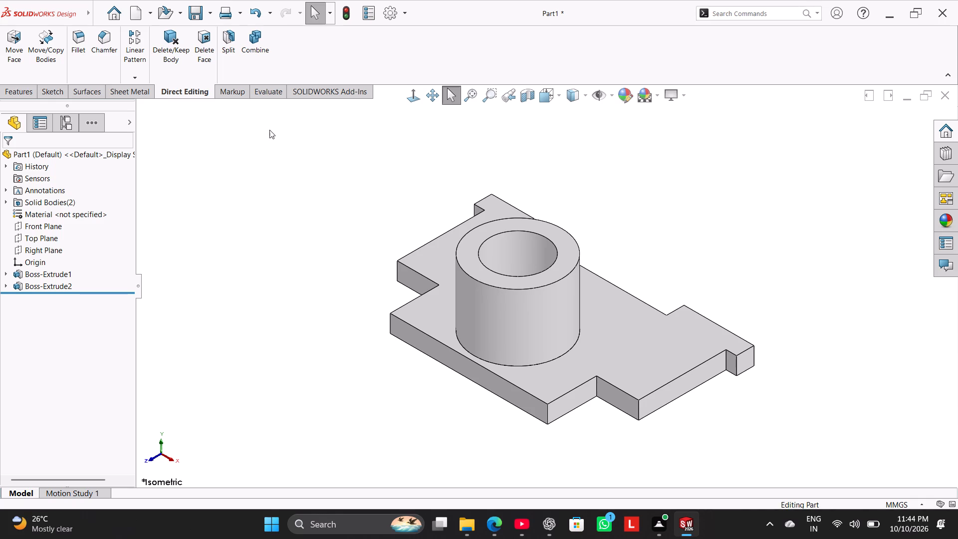
click(61, 91)
click(23, 97)
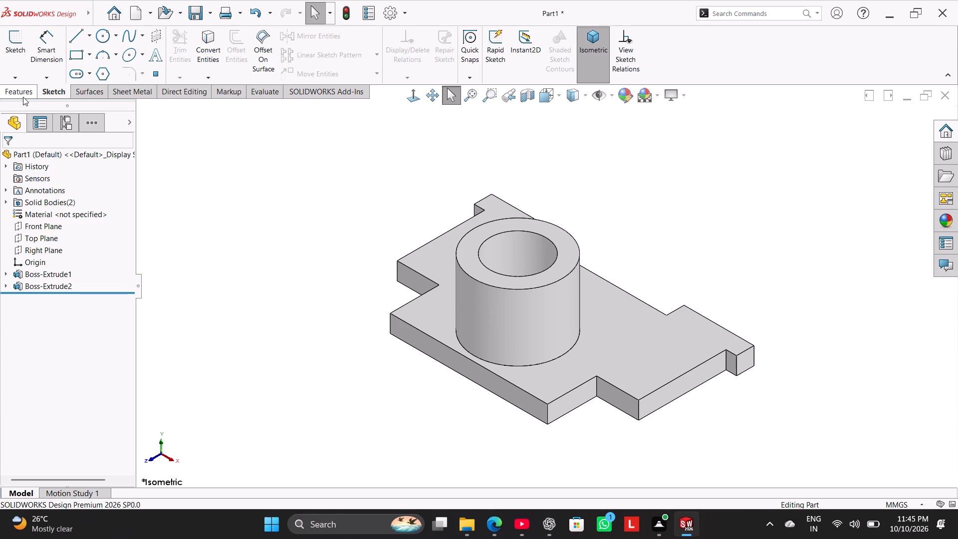
click(334, 43)
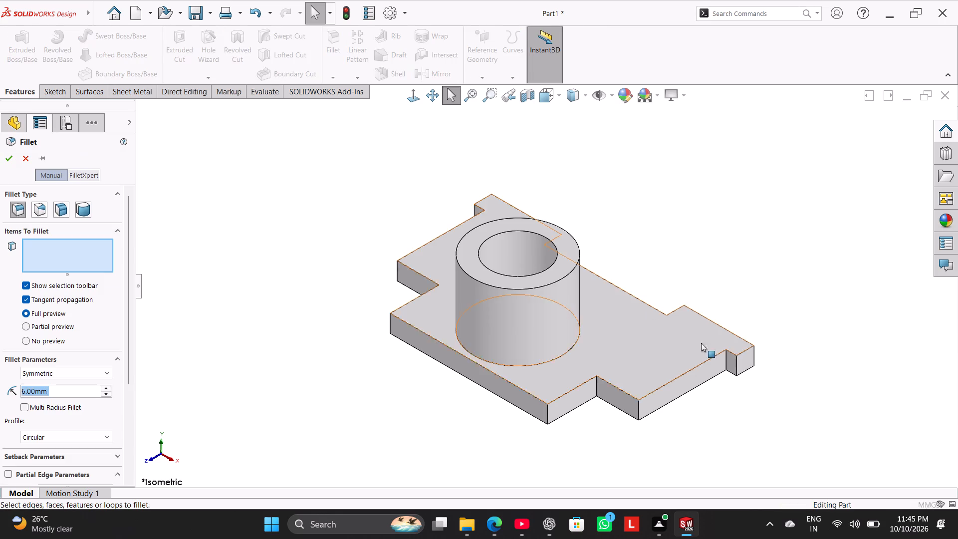
click(727, 361)
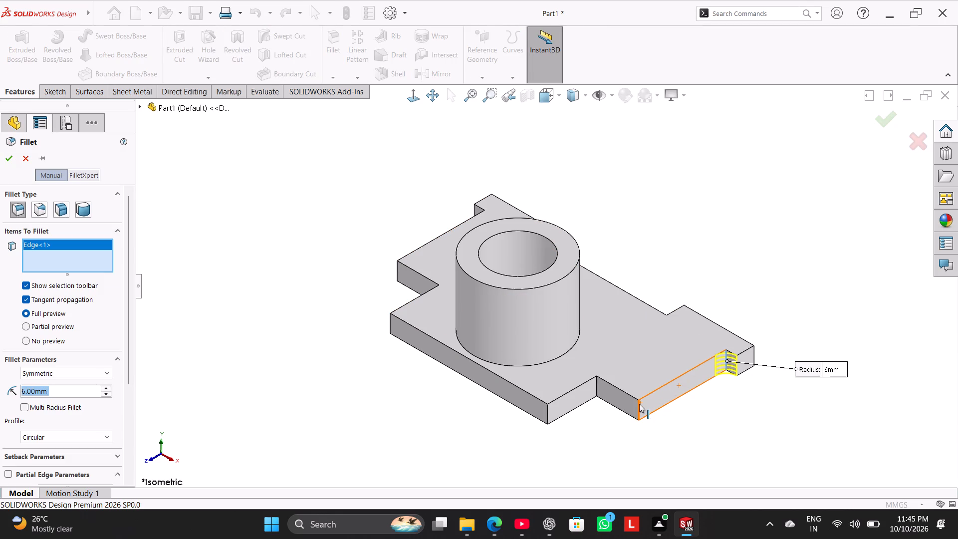
click(639, 405)
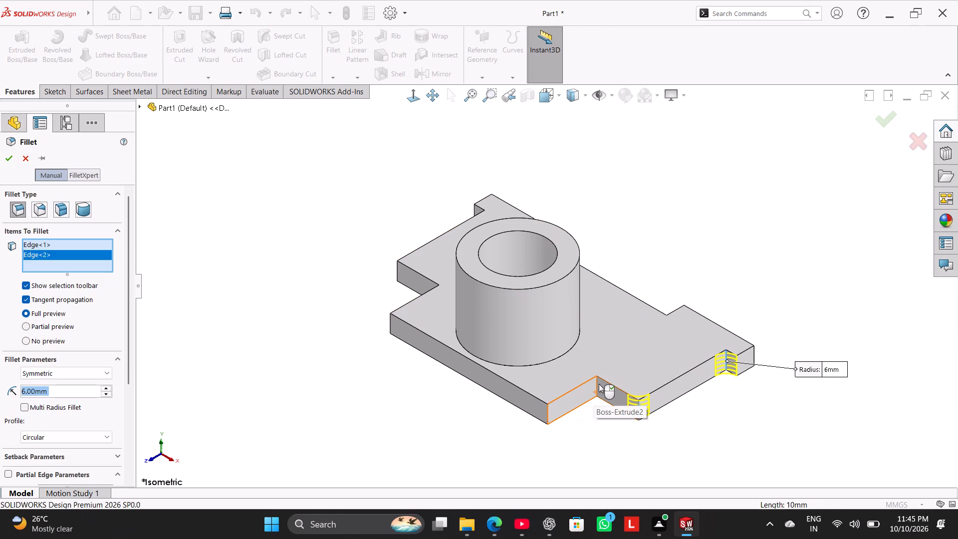
click(598, 383)
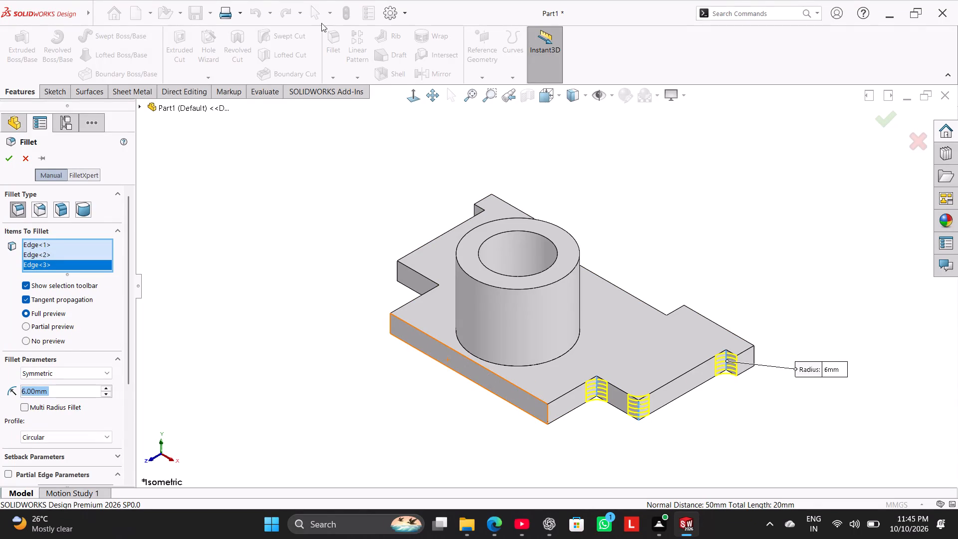
middle_drag(345, 168, 420, 282)
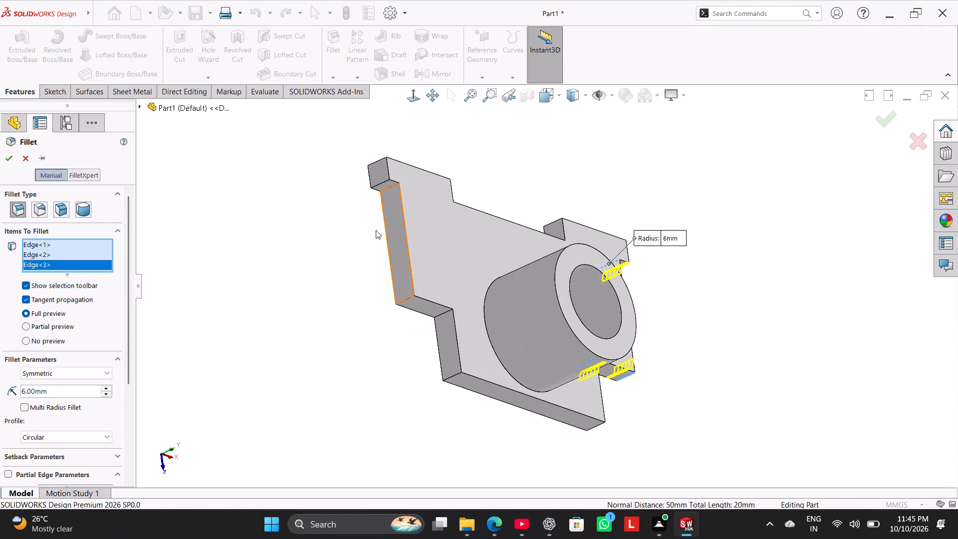
click(382, 182)
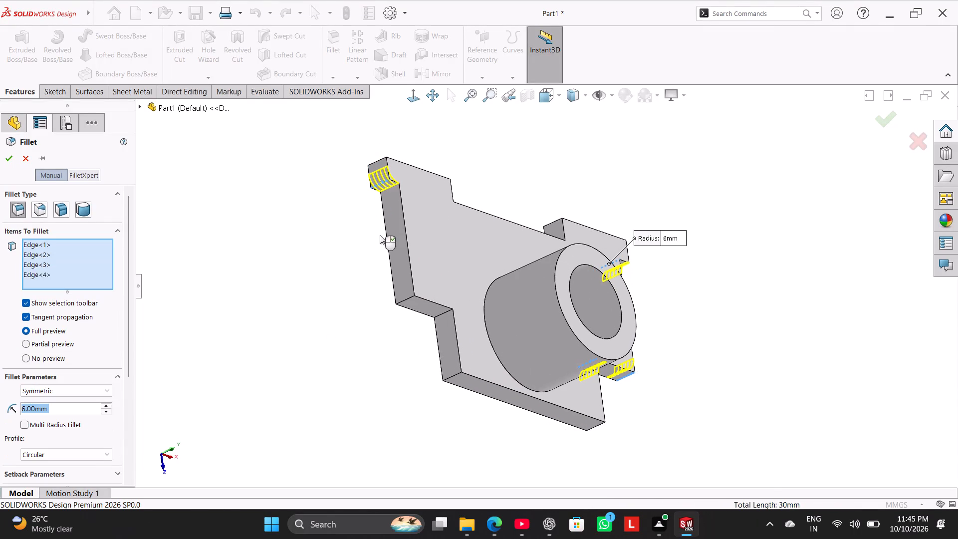
click(407, 299)
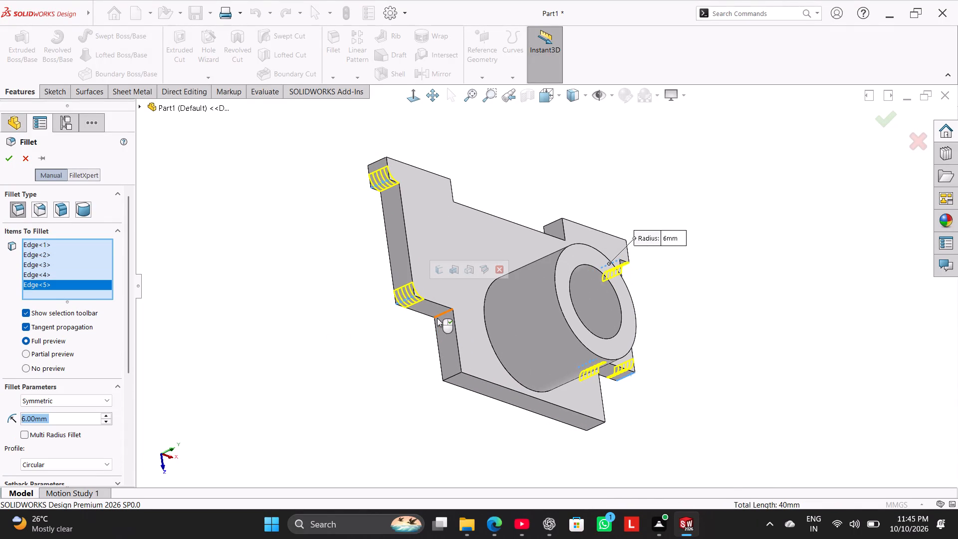
click(442, 313)
middle_drag(363, 350, 299, 337)
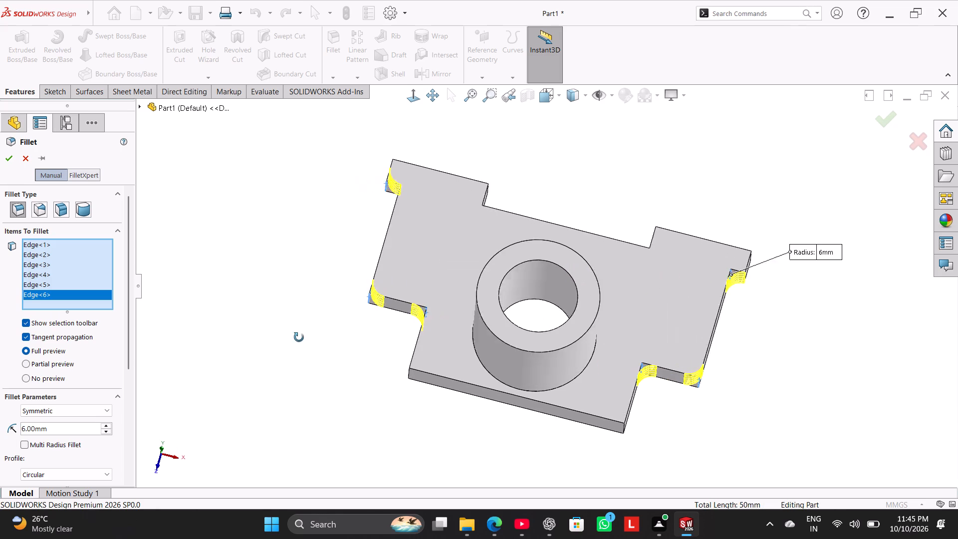
middle_drag(299, 337, 293, 337)
Enable multiple radii for the fillet and set the left inner front step corner's radius to 12 mm.
click(44, 445)
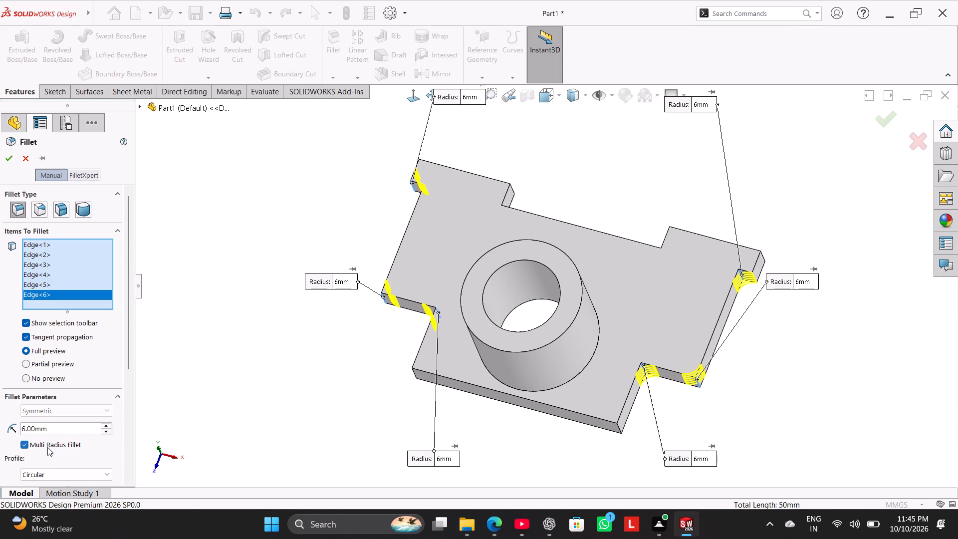
double_click(56, 432)
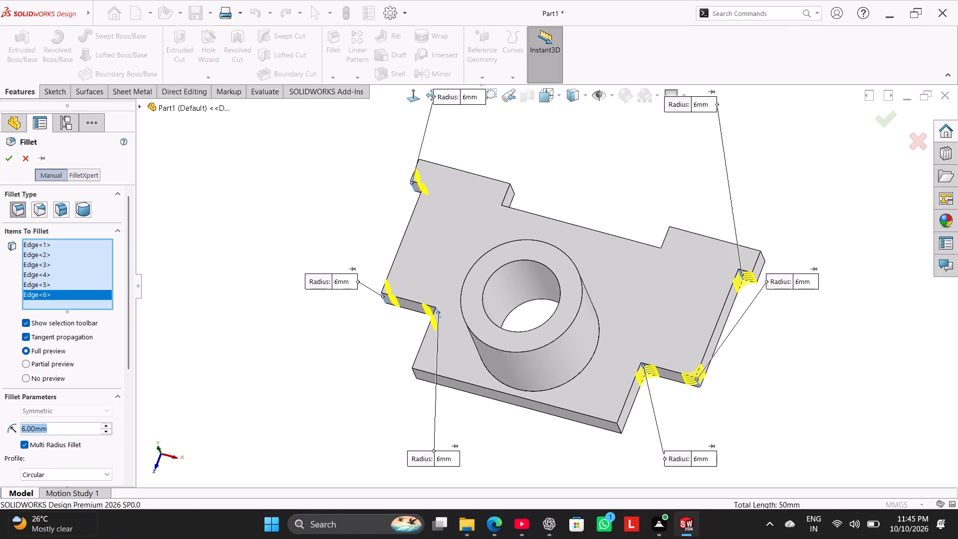
key(1)
key(2)
key(Return)
right_drag(915, 468, 924, 0)
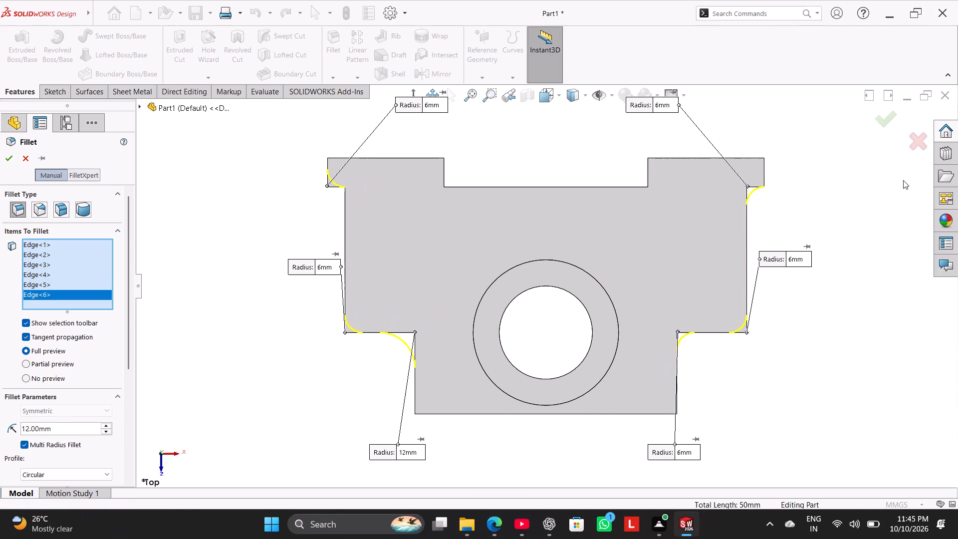
middle_drag(827, 351, 817, 310)
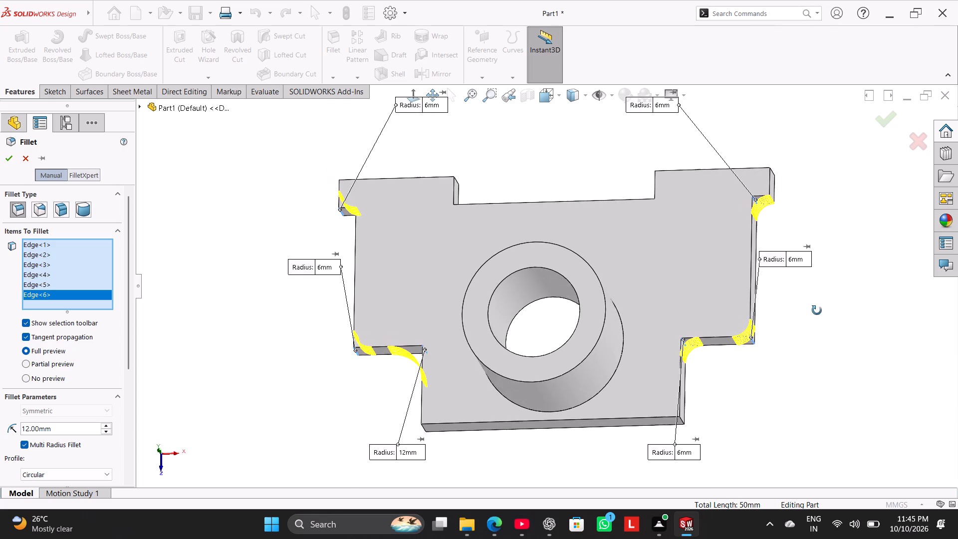
middle_drag(817, 310, 817, 287)
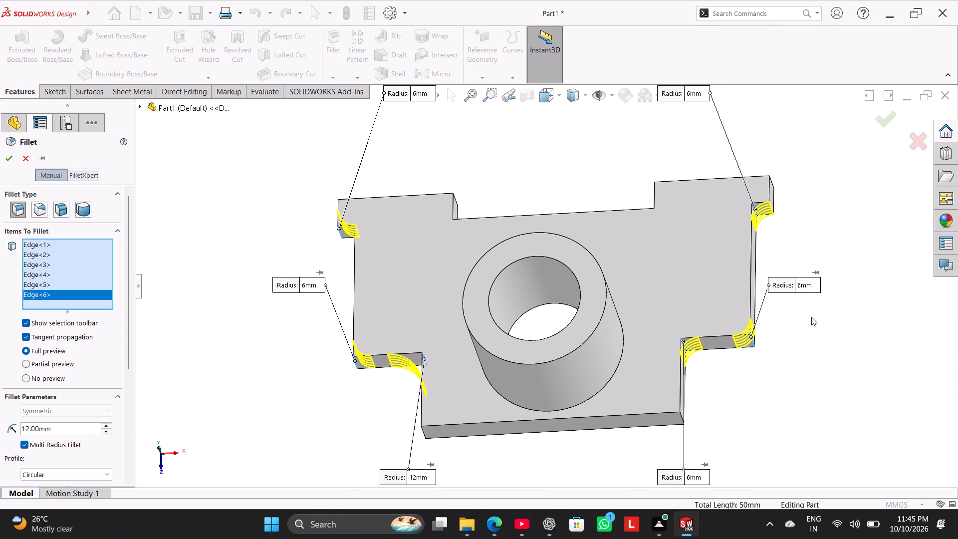
Set the fillet radii of the right outer side corner and right inner front step corner to 12 mm each.
double_click(804, 285)
key(1)
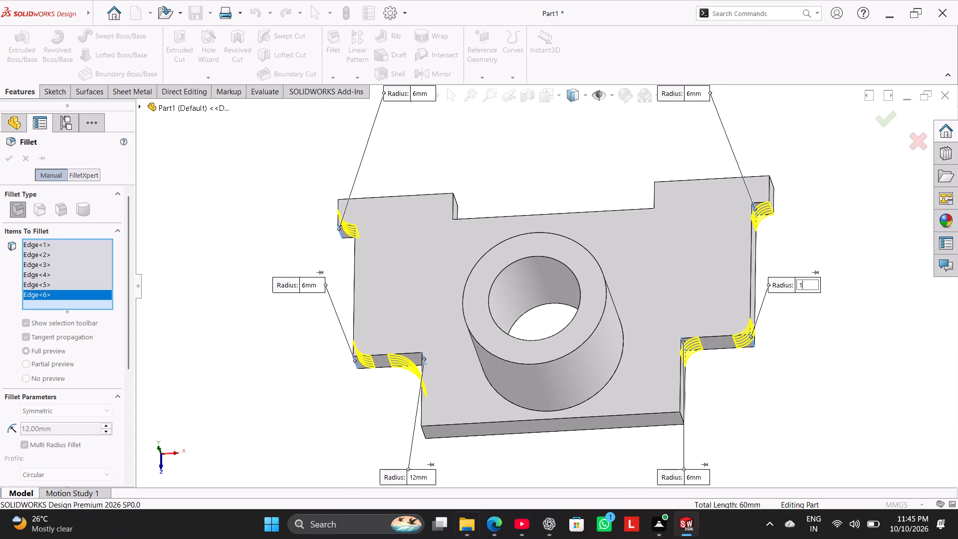
key(2)
key(Return)
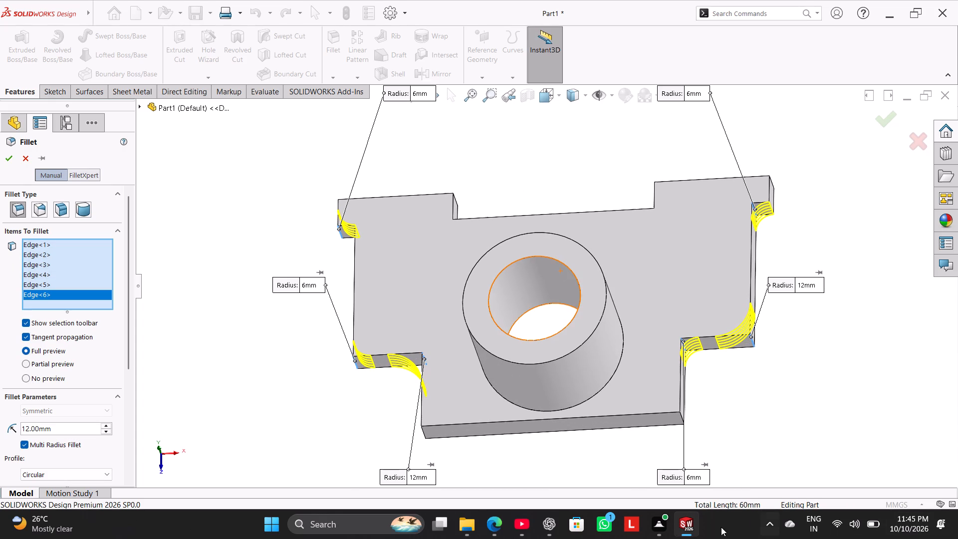
double_click(695, 476)
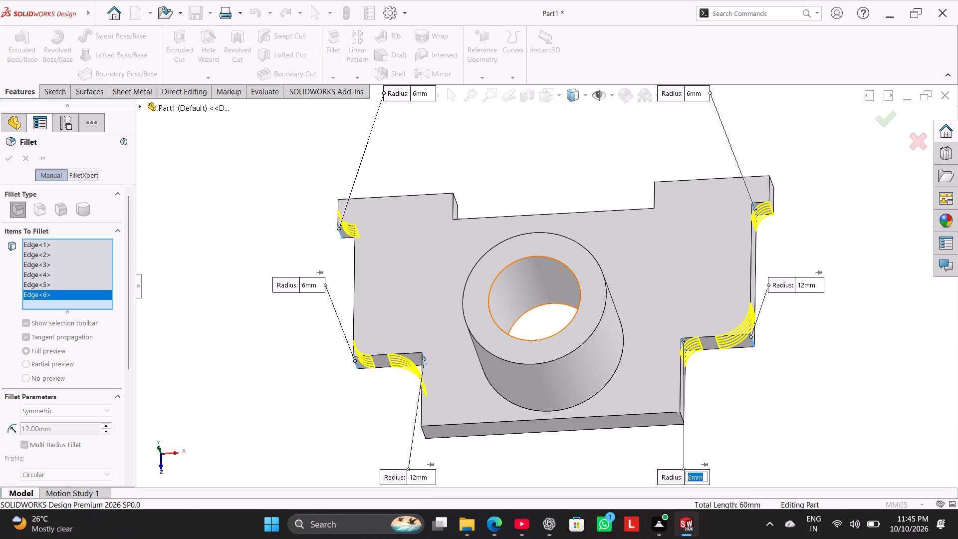
key(1)
key(2)
key(Return)
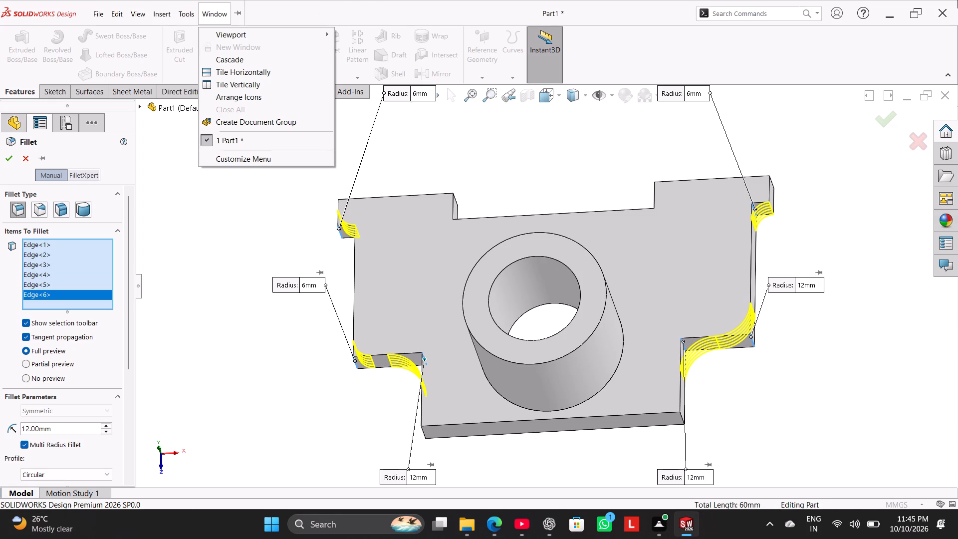
Set the fillet radius of the base plate's left outer side corner to 122 mm.
scroll(791, 201, up, 3)
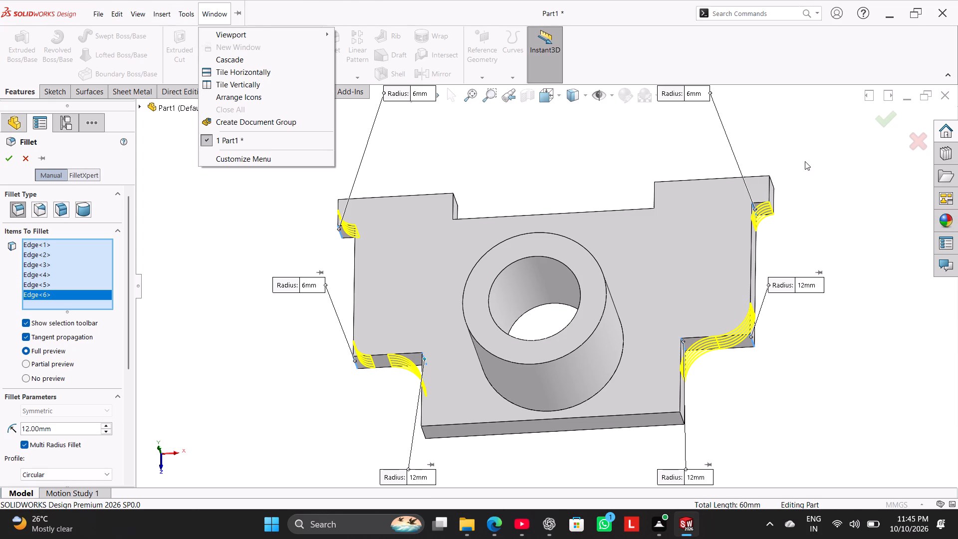
click(808, 160)
scroll(812, 165, up, 4)
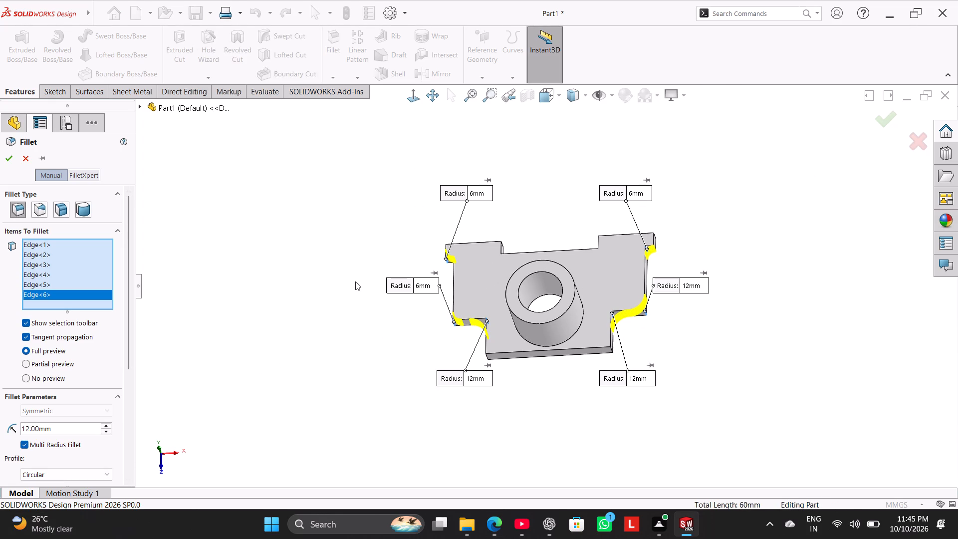
click(420, 285)
click(423, 285)
double_click(423, 287)
key(1)
key(2)
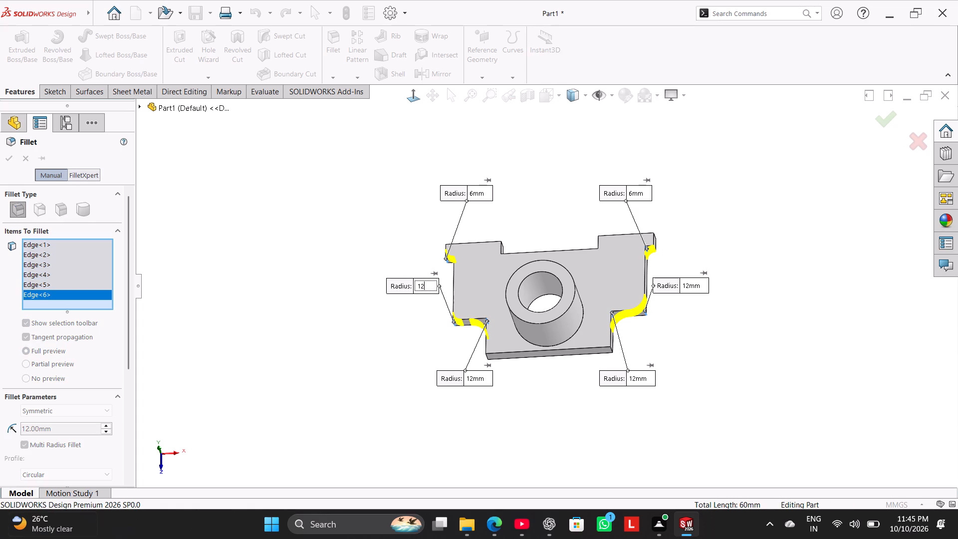
key(2)
key(Return)
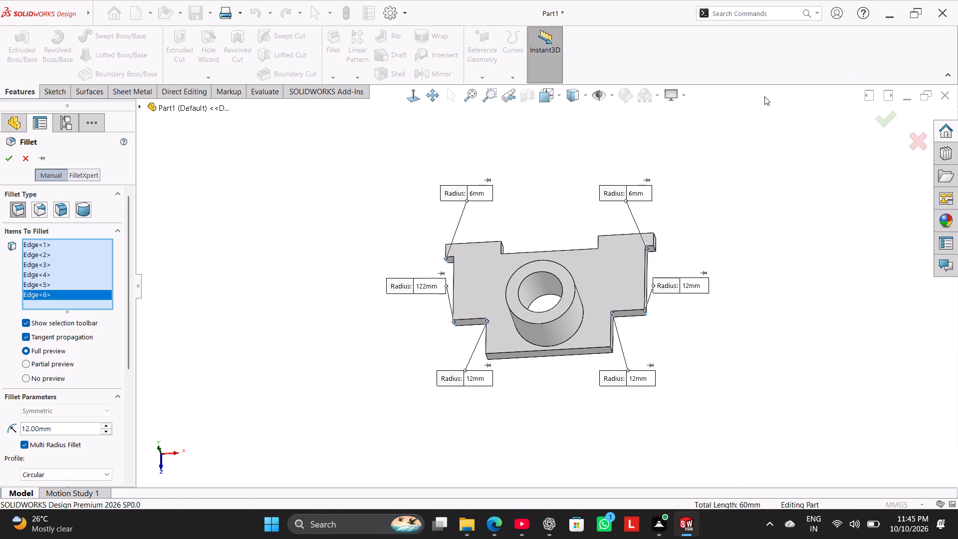
Set the left outer side corner's fillet radius to 12 mm and complete the multi-radius fillet.
double_click(428, 288)
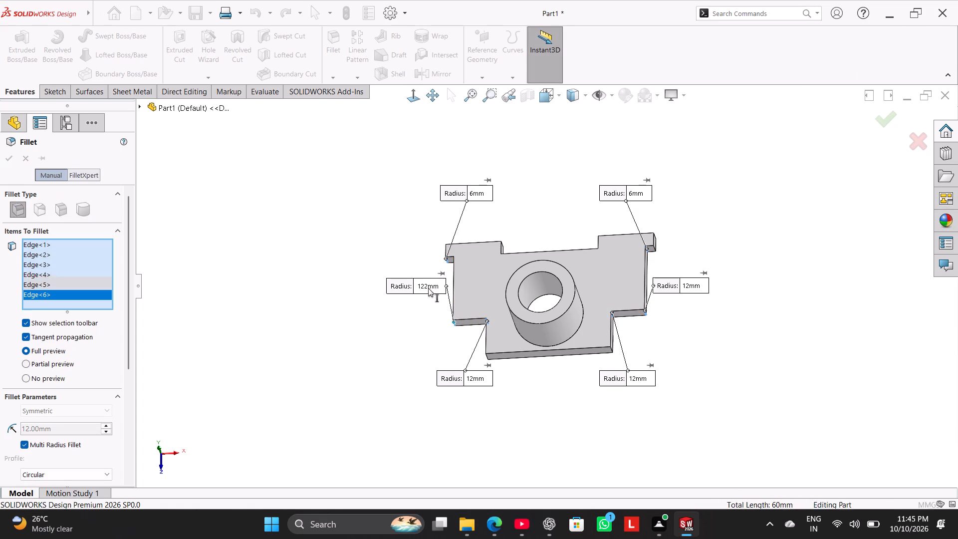
key(1)
key(2)
key(Return)
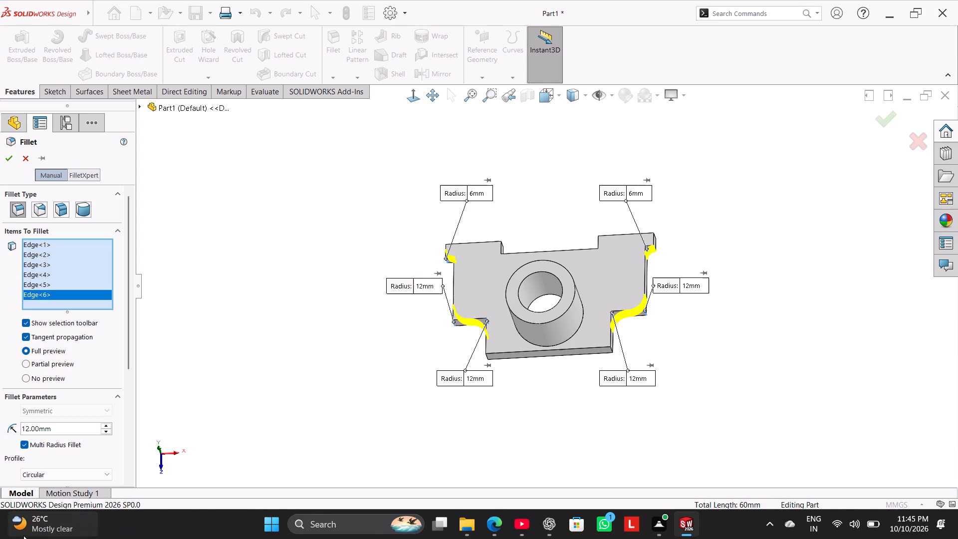
click(10, 157)
Examine the filleted base plate corners and rear tabs from several angles.
right_drag(280, 296, 315, 287)
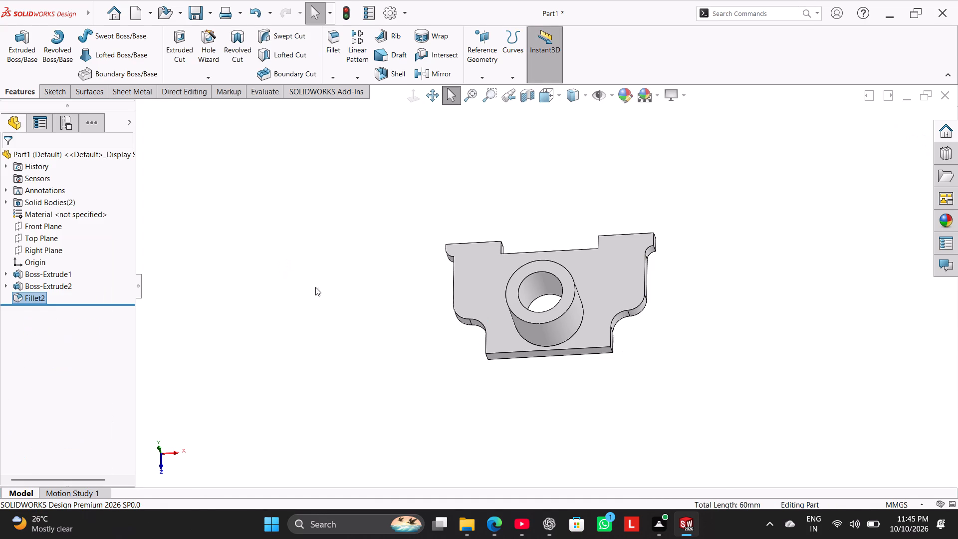
right_drag(315, 287, 378, 266)
right_drag(252, 299, 430, 227)
right_drag(266, 322, 462, 227)
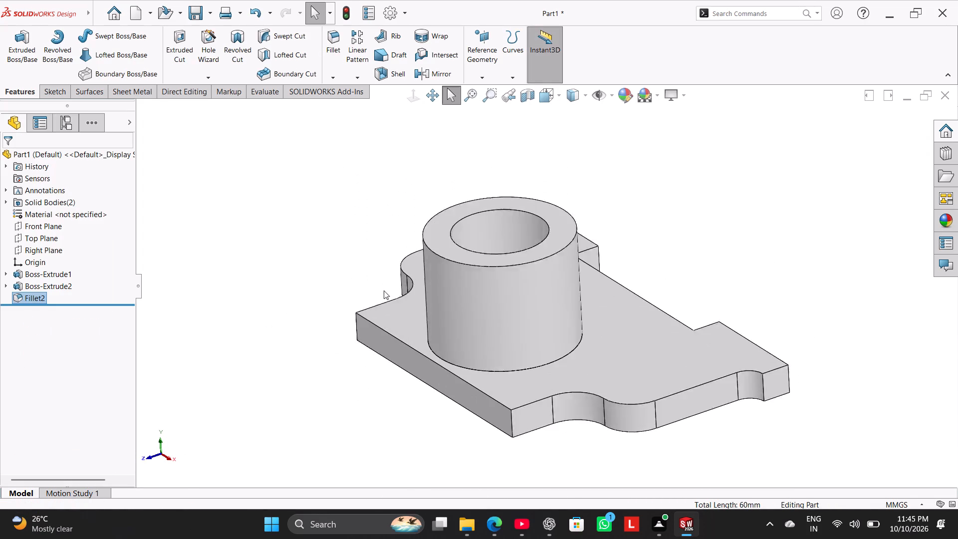
drag(312, 282, 276, 326)
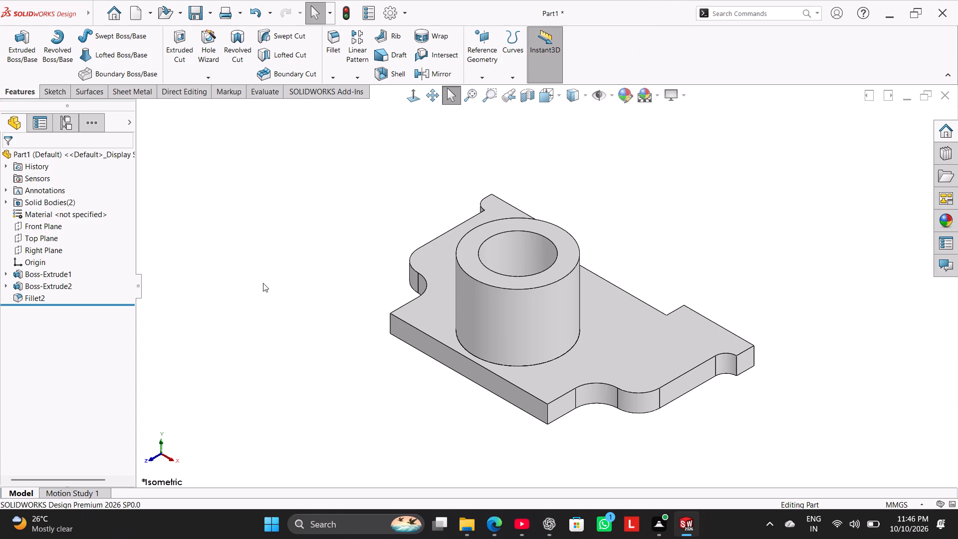
middle_drag(275, 295, 329, 359)
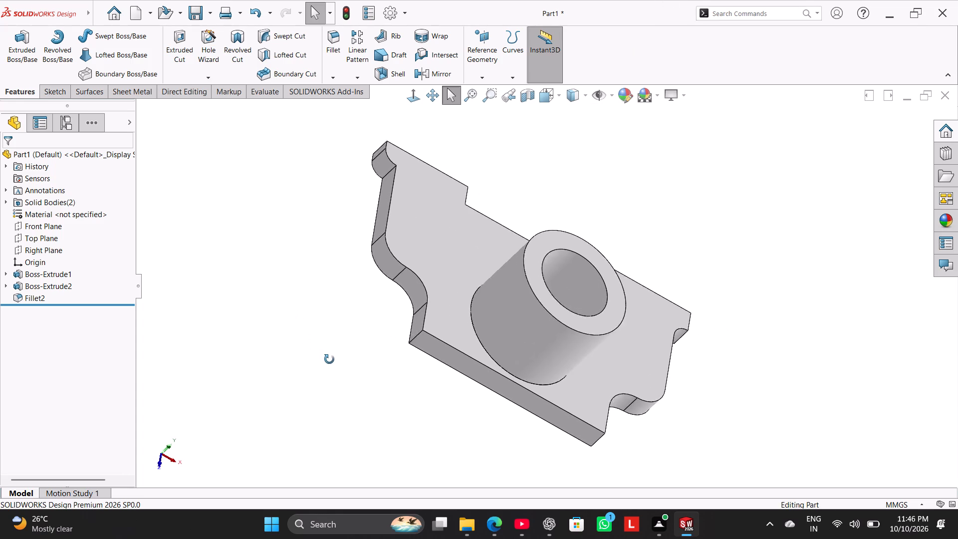
middle_drag(329, 359, 351, 386)
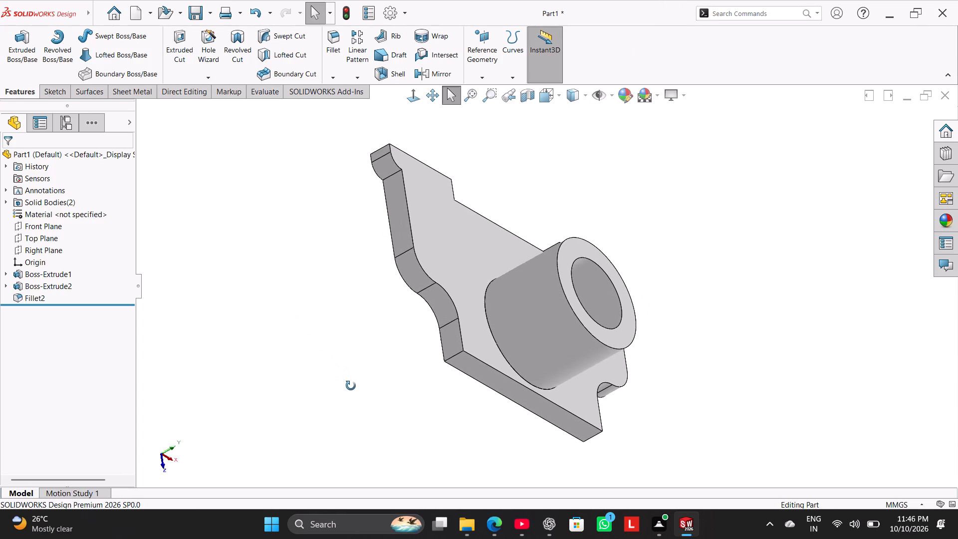
middle_drag(351, 386, 304, 415)
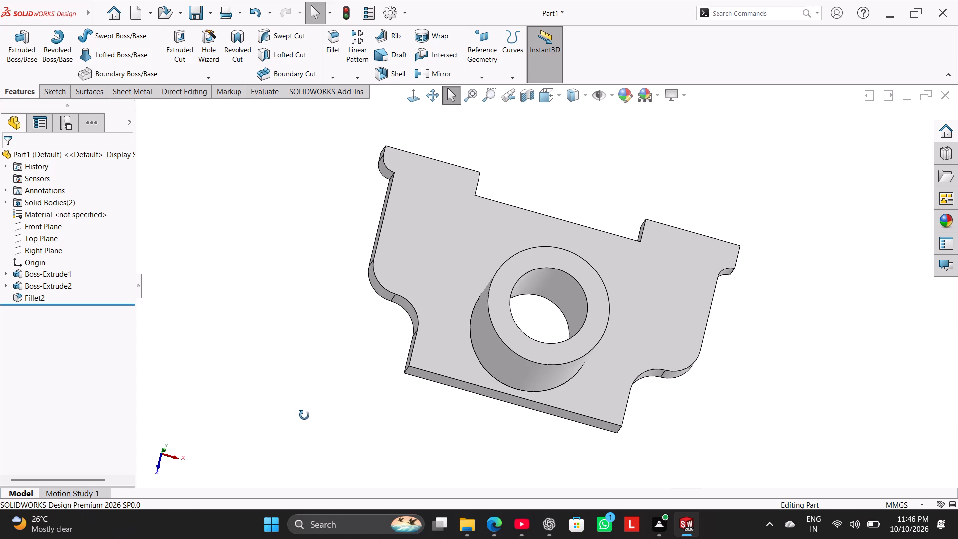
middle_drag(304, 415, 319, 428)
Edit the multi-radius fillet, replacing the left rear tab's outer edge with the inner corner edge where the tab meets the plate side, at 6 mm.
right_click(34, 297)
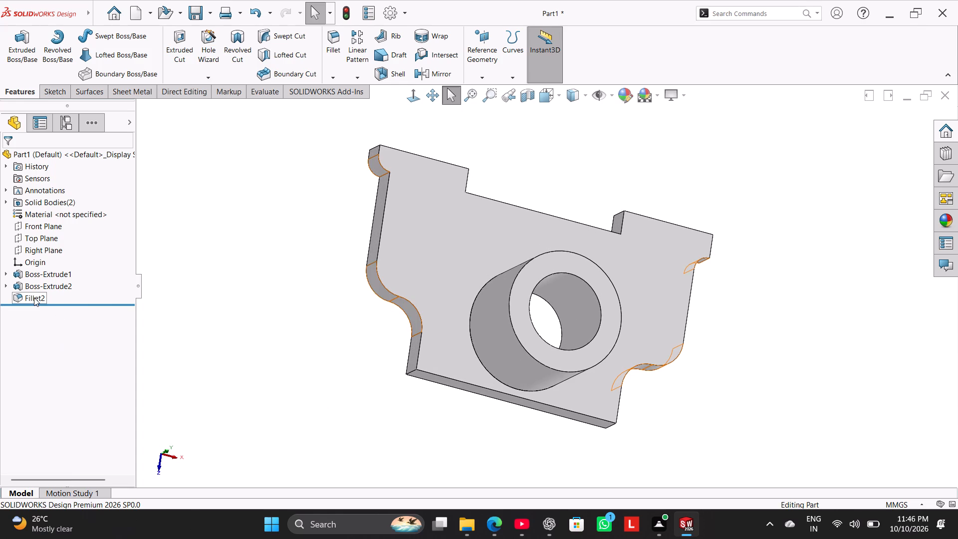
click(44, 271)
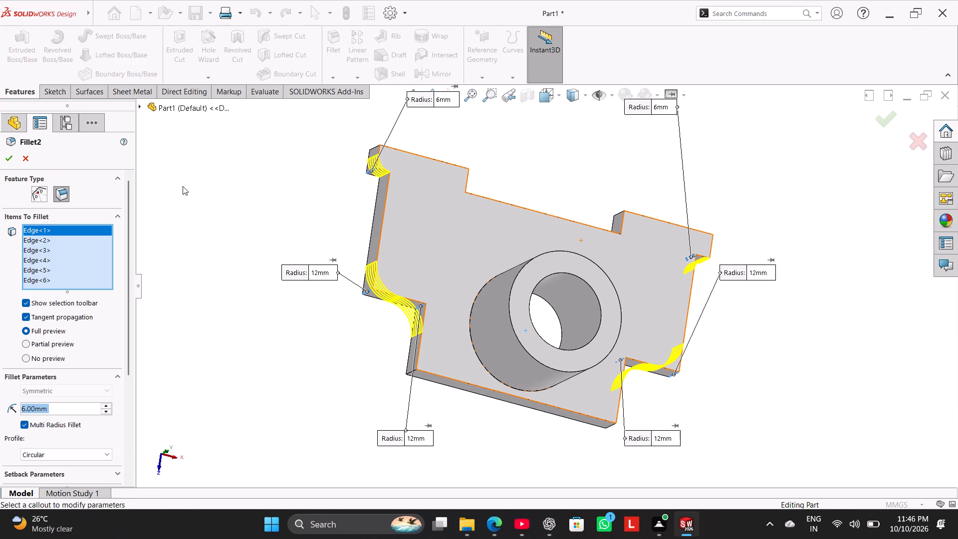
click(41, 279)
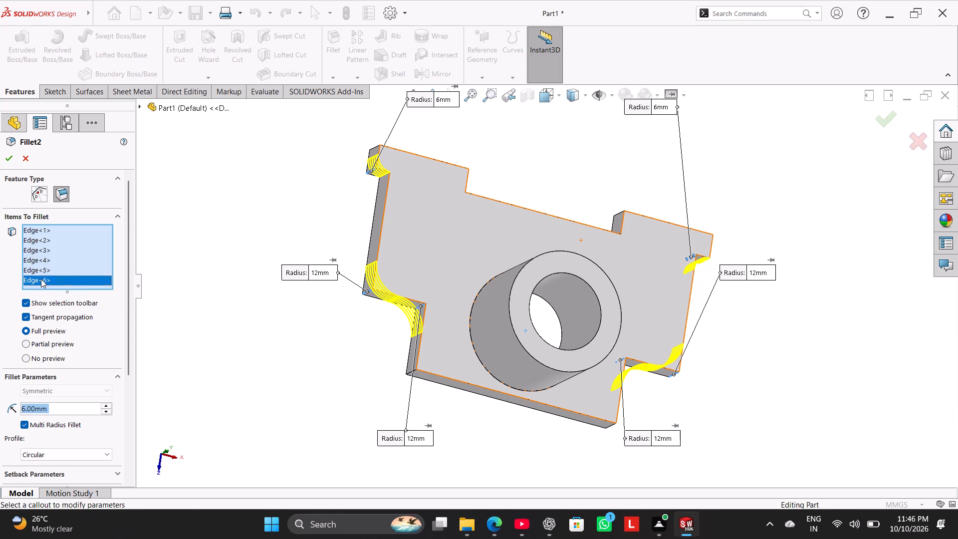
click(371, 171)
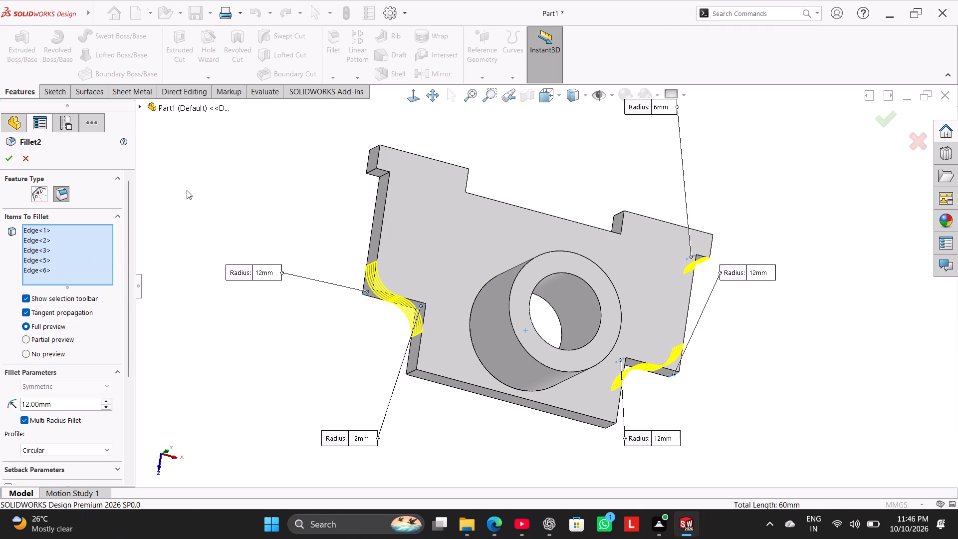
scroll(340, 182, down, 4)
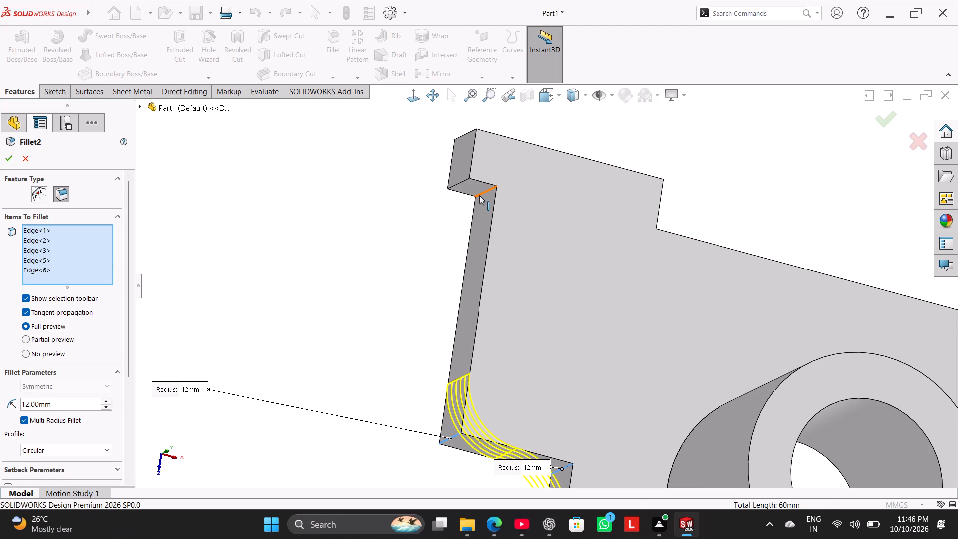
click(479, 195)
double_click(302, 204)
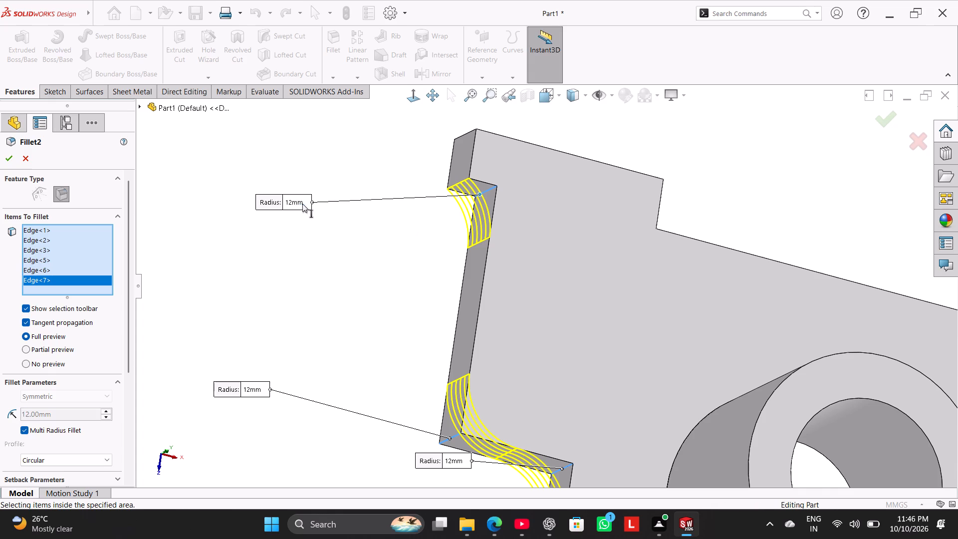
key(6)
key(Return)
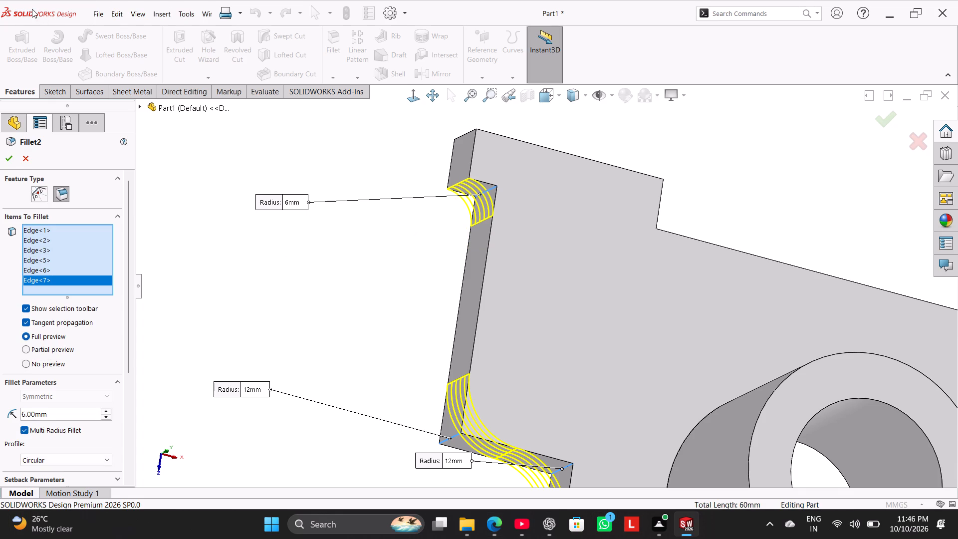
scroll(757, 353, up, 2)
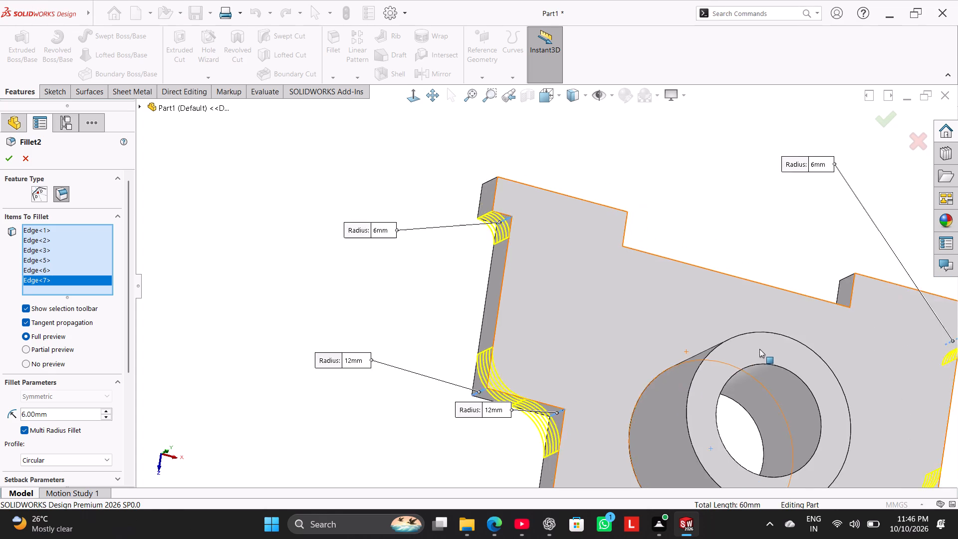
scroll(759, 349, up, 4)
middle_drag(832, 255, 823, 254)
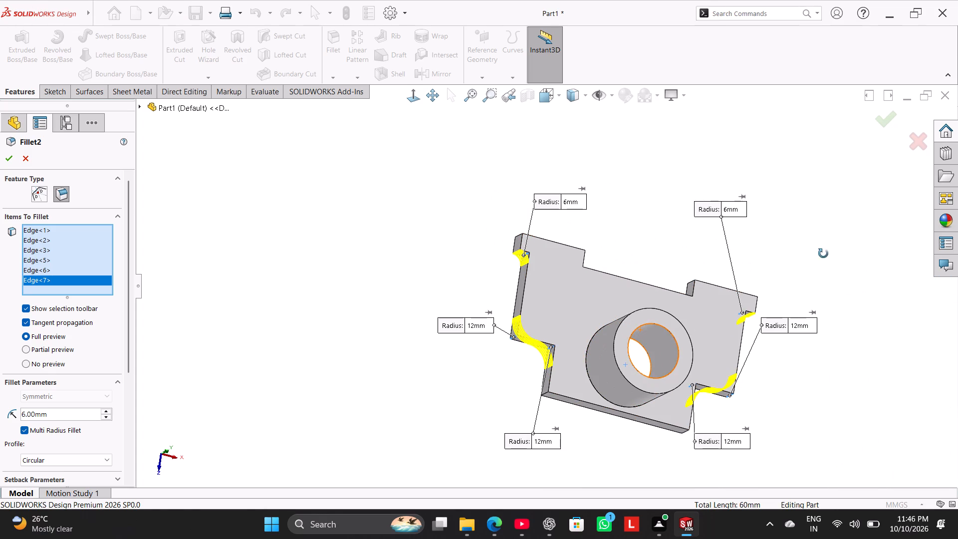
middle_drag(823, 254, 712, 225)
right_drag(335, 294, 494, 253)
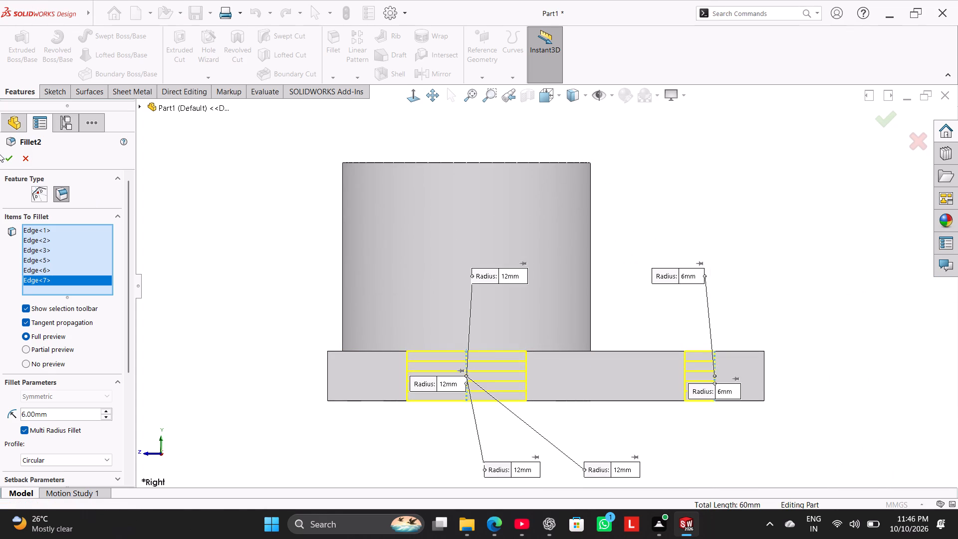
click(5, 158)
Start a new sketch on the base plate's top face.
right_drag(309, 281, 471, 187)
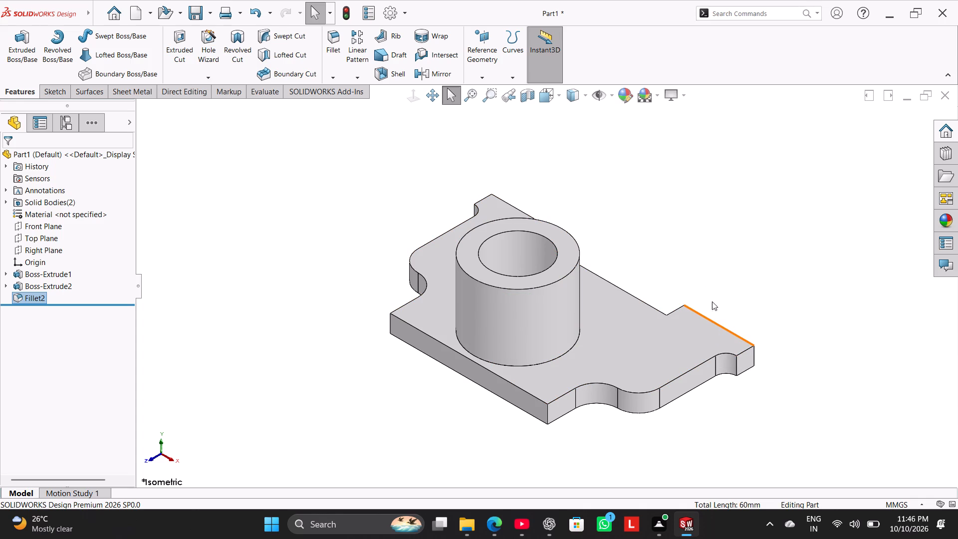
right_click(706, 329)
click(733, 292)
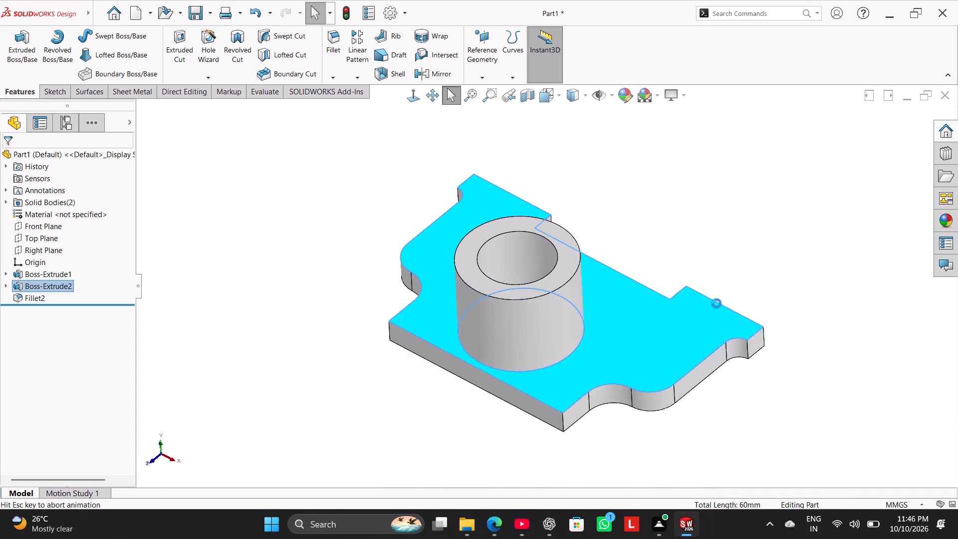
click(314, 315)
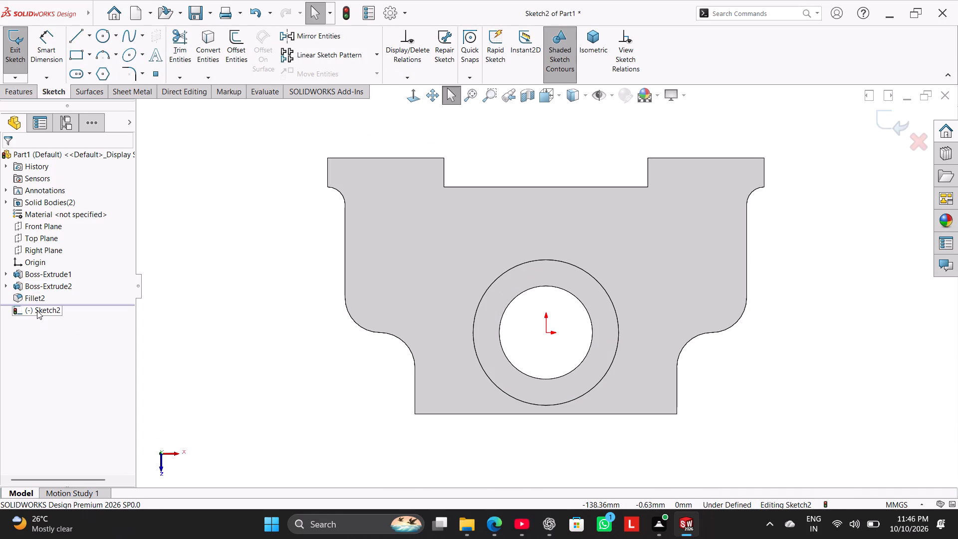
Show Sketch1 of the first boss extrusion as a reference for the new sketch.
click(4, 273)
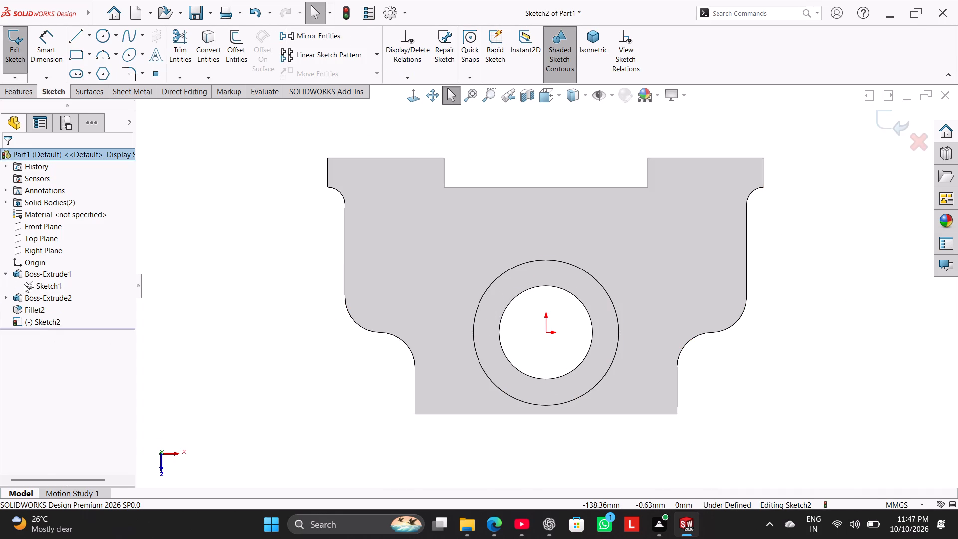
right_click(43, 279)
click(204, 198)
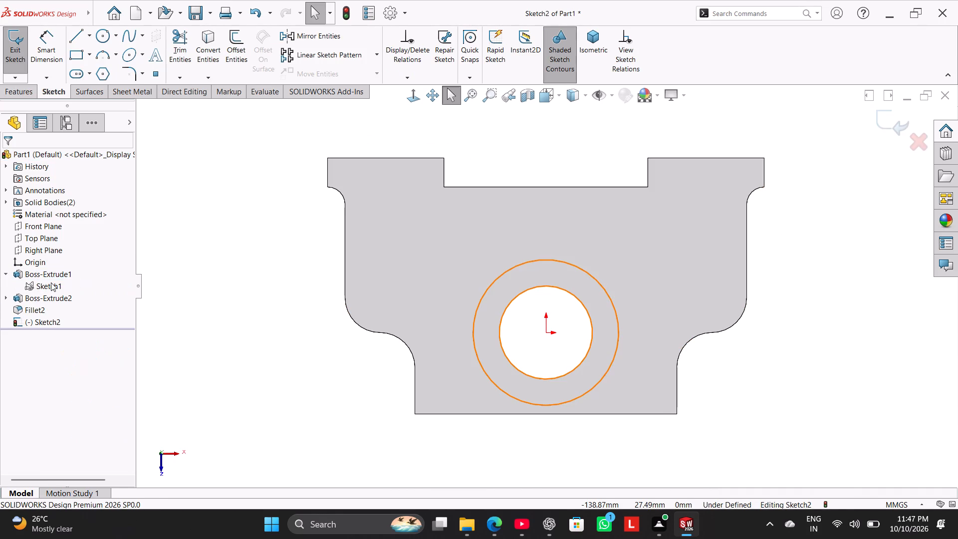
right_click(51, 282)
click(65, 269)
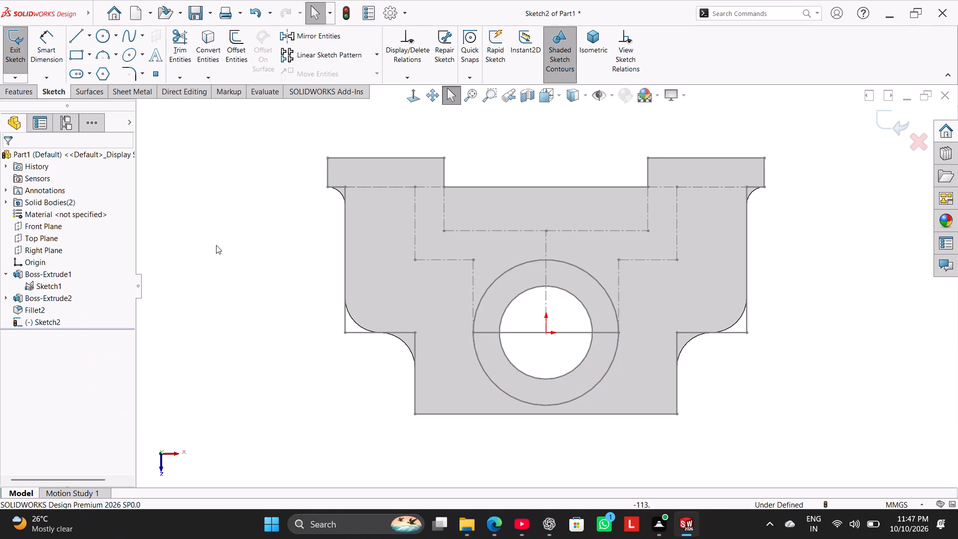
click(216, 245)
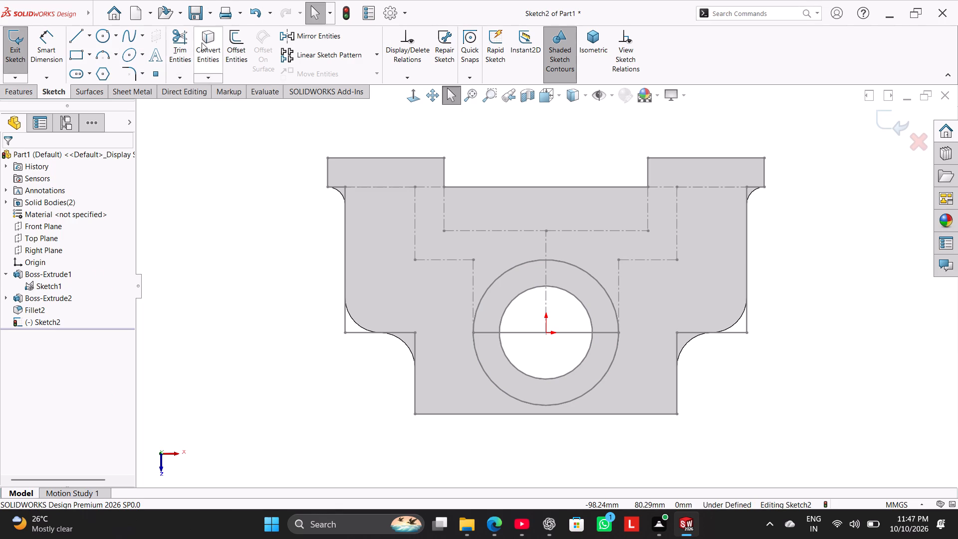
Pick for Convert Entities Sketch1's left tab top and outer edges, right tab top and inner edges, and the rear-edge segments between and beneath them.
click(210, 39)
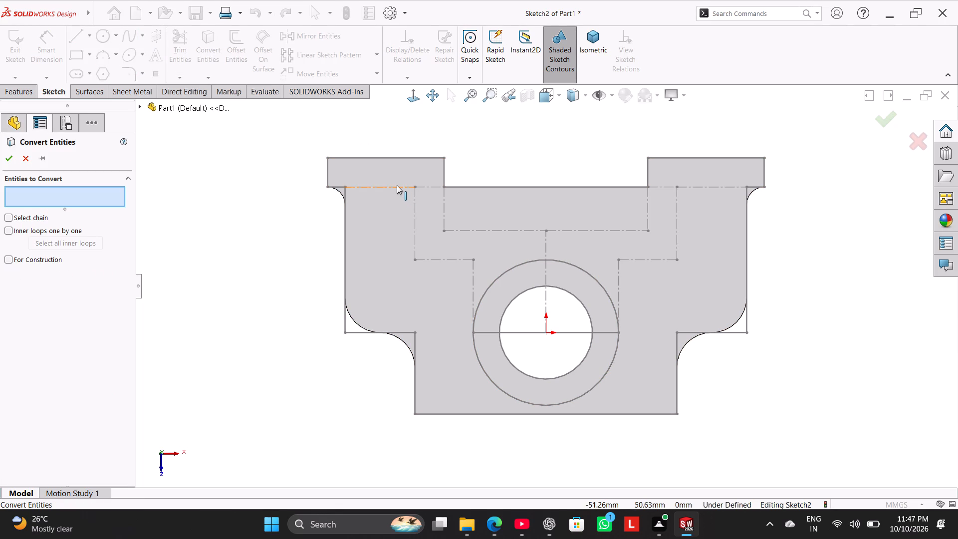
click(397, 185)
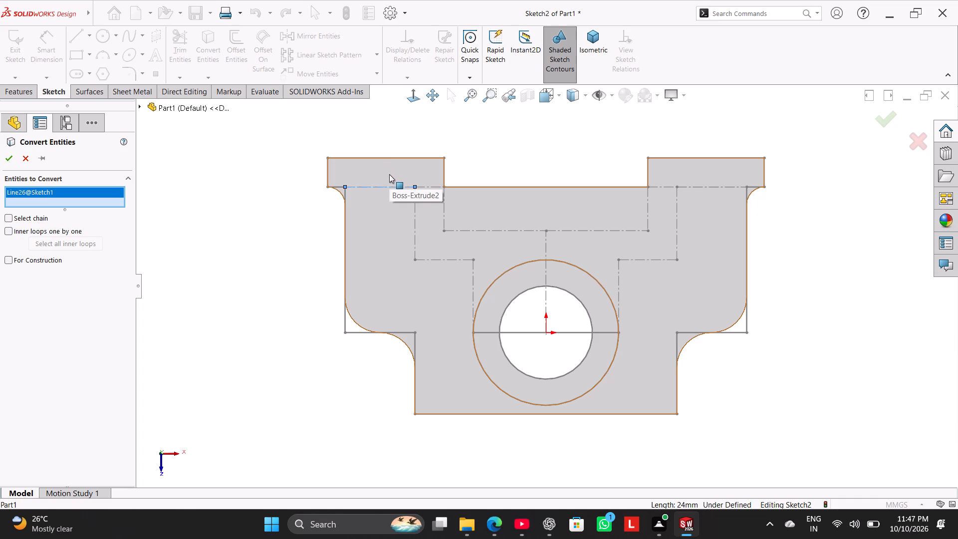
click(385, 157)
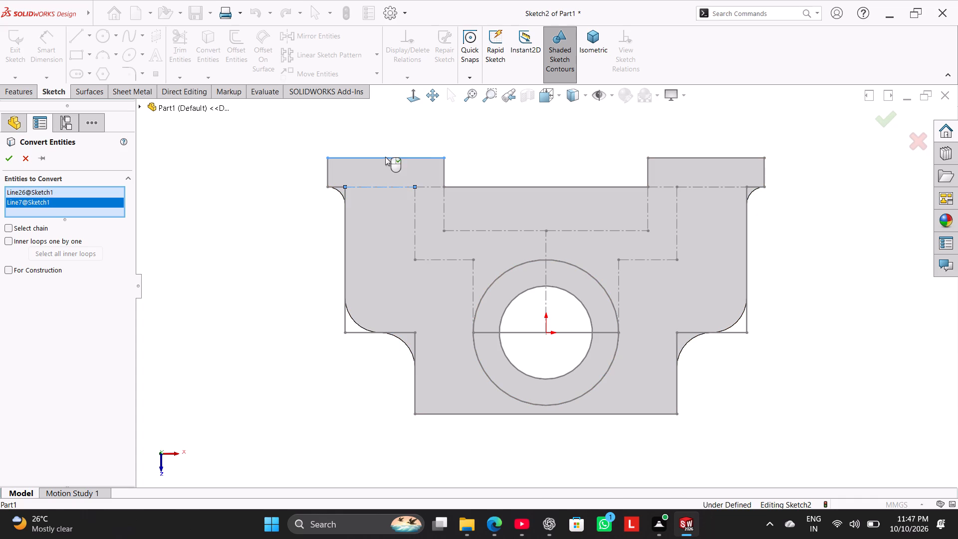
click(326, 167)
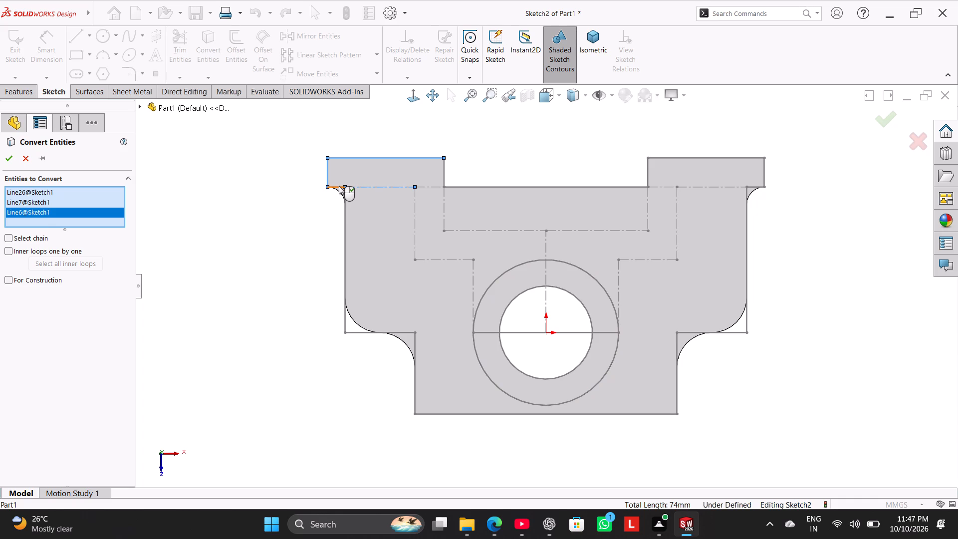
click(339, 186)
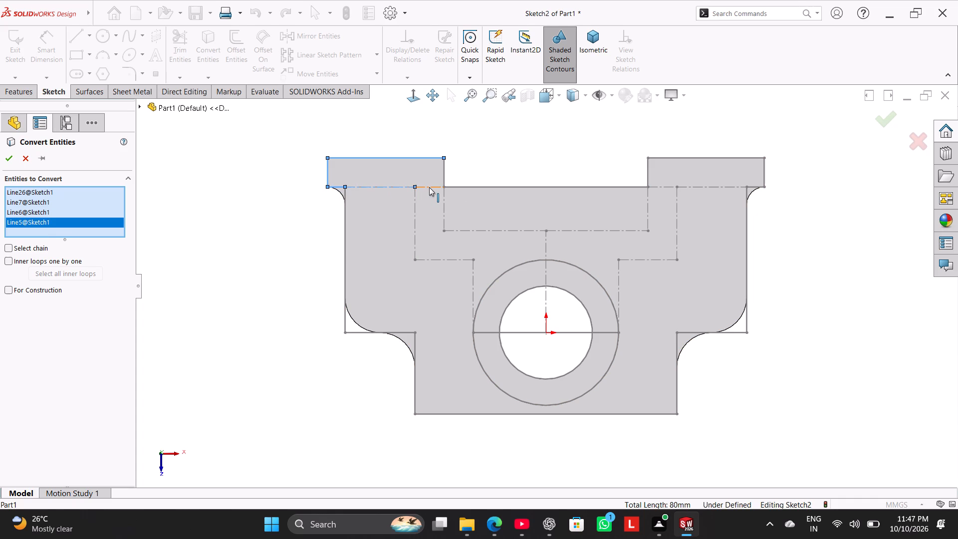
click(429, 187)
click(467, 186)
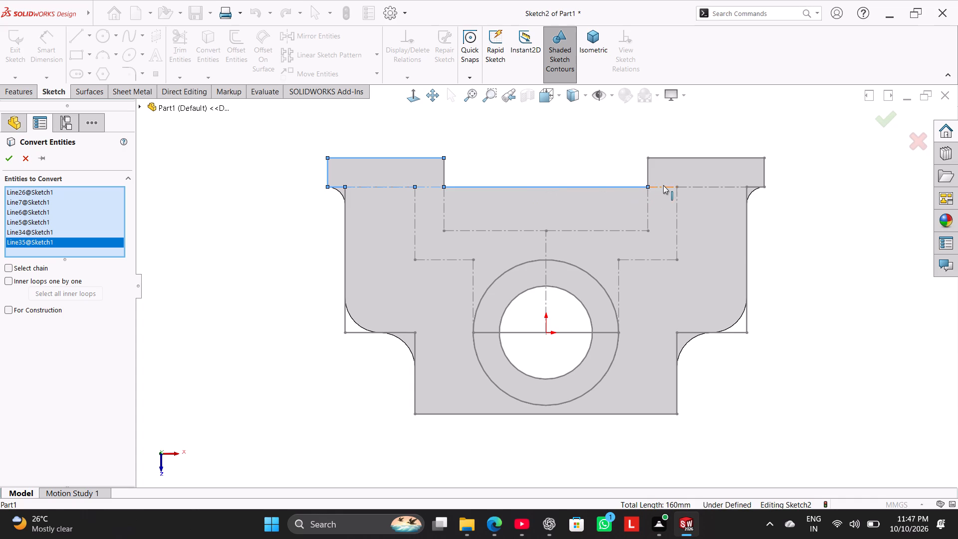
click(664, 155)
click(659, 159)
click(648, 168)
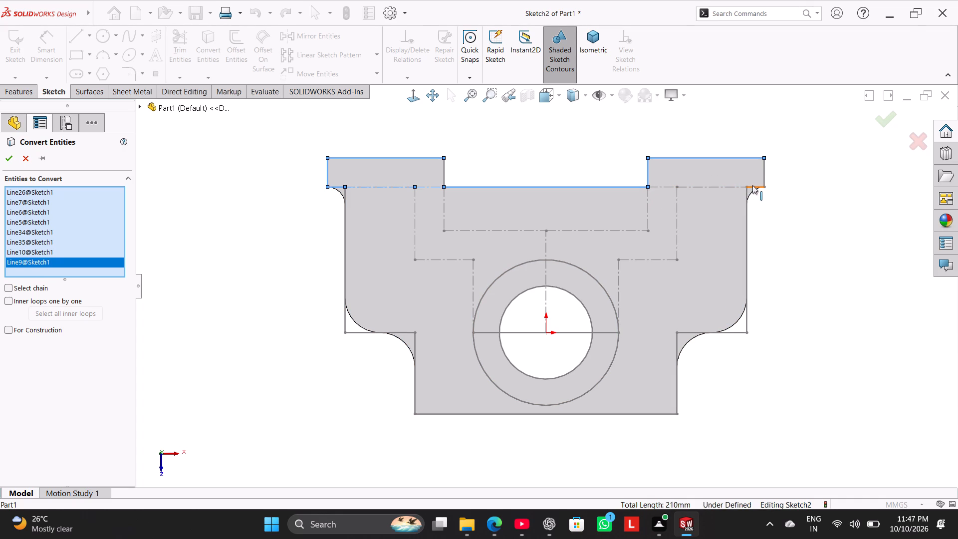
click(752, 185)
click(724, 184)
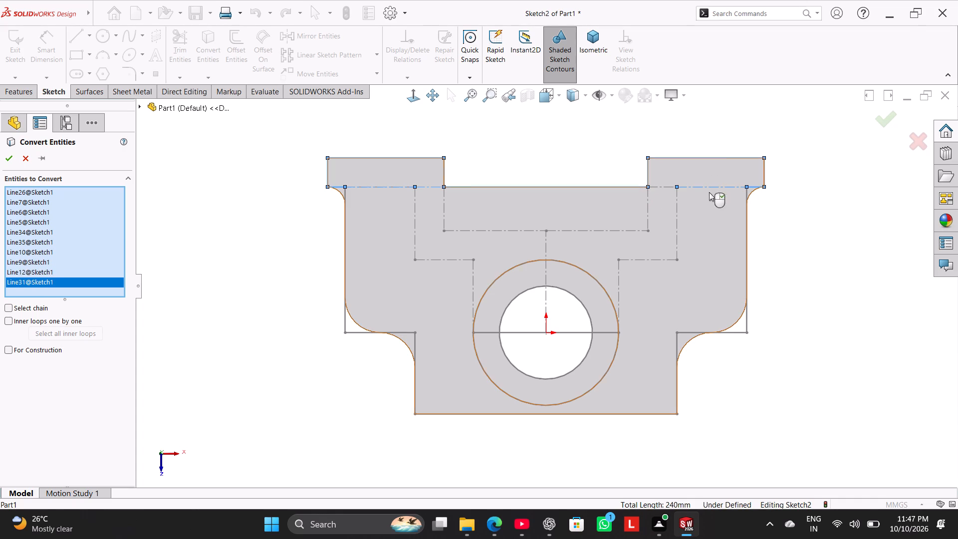
Add Sketch1's inner and outer stepped wall lines and the ring's horizontal diameter line, and convert all picked lines into the sketch.
click(677, 209)
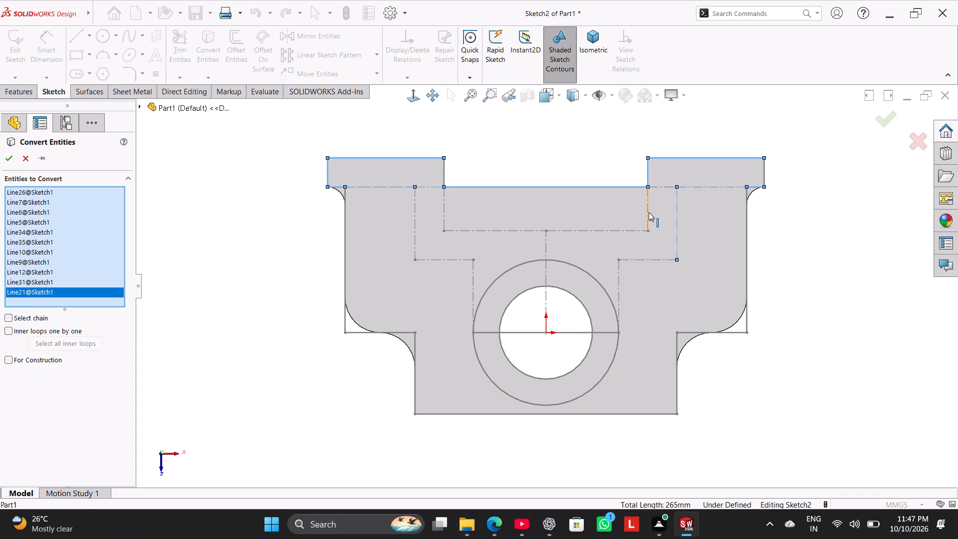
click(649, 212)
click(628, 231)
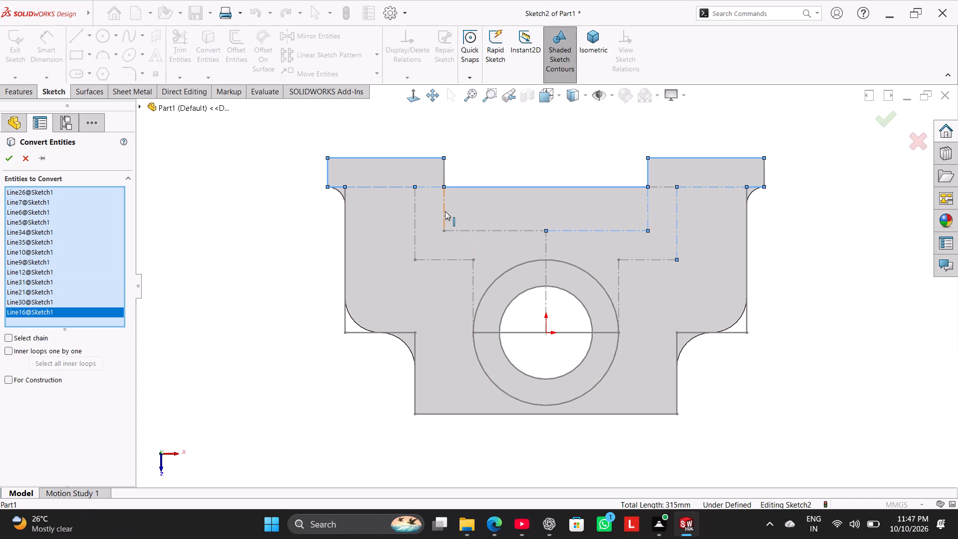
click(445, 211)
click(414, 222)
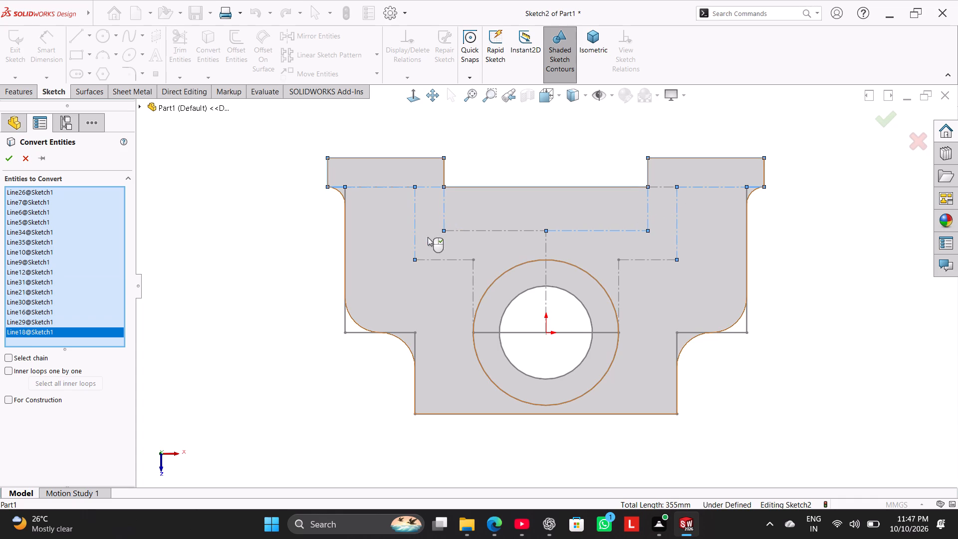
click(452, 258)
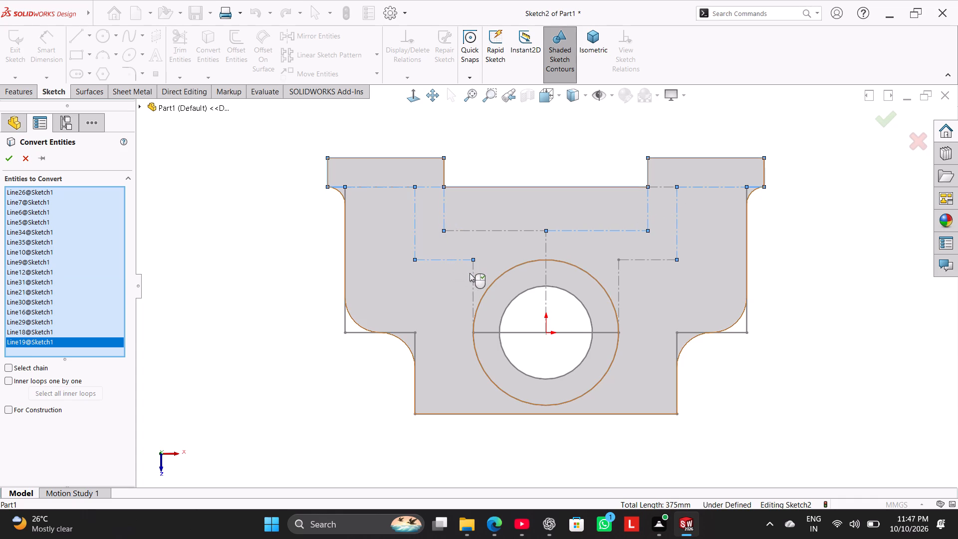
click(473, 281)
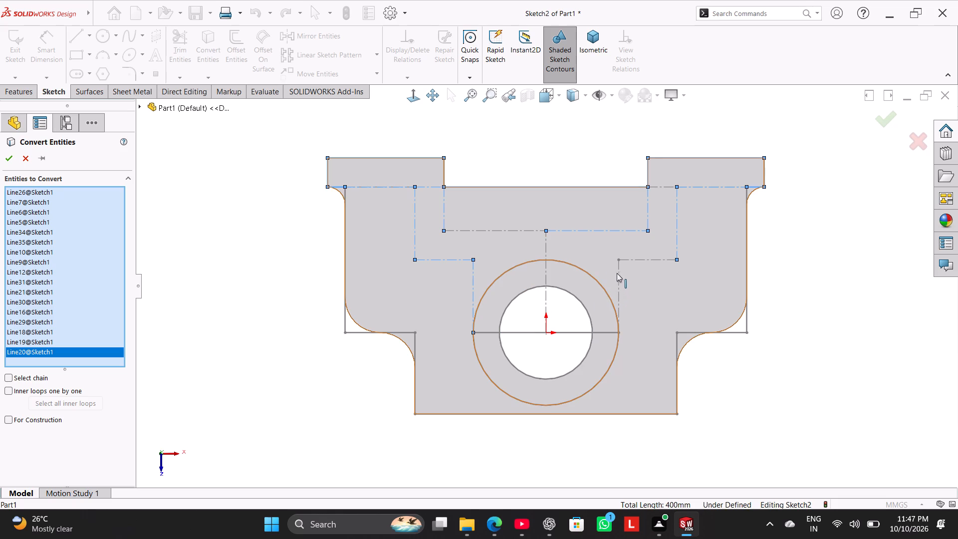
click(618, 274)
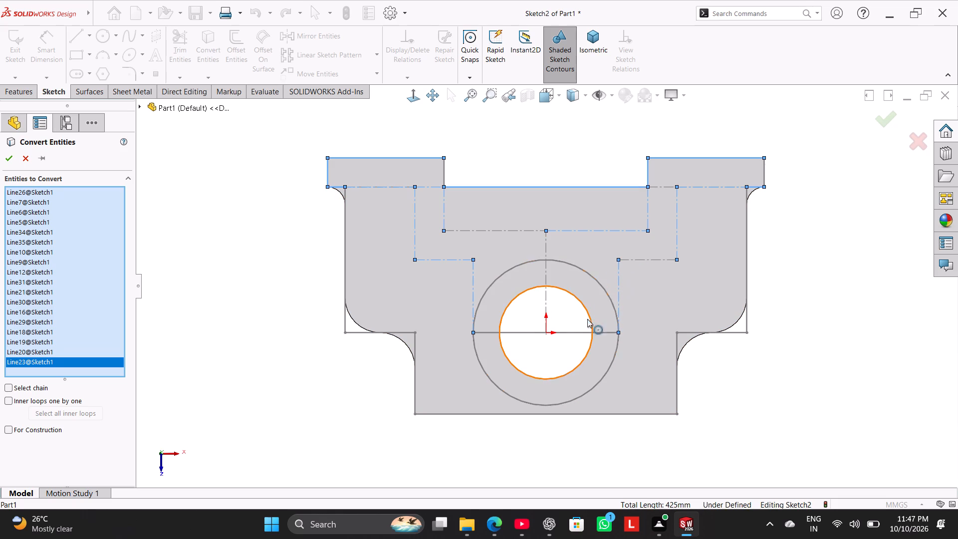
click(562, 334)
click(658, 260)
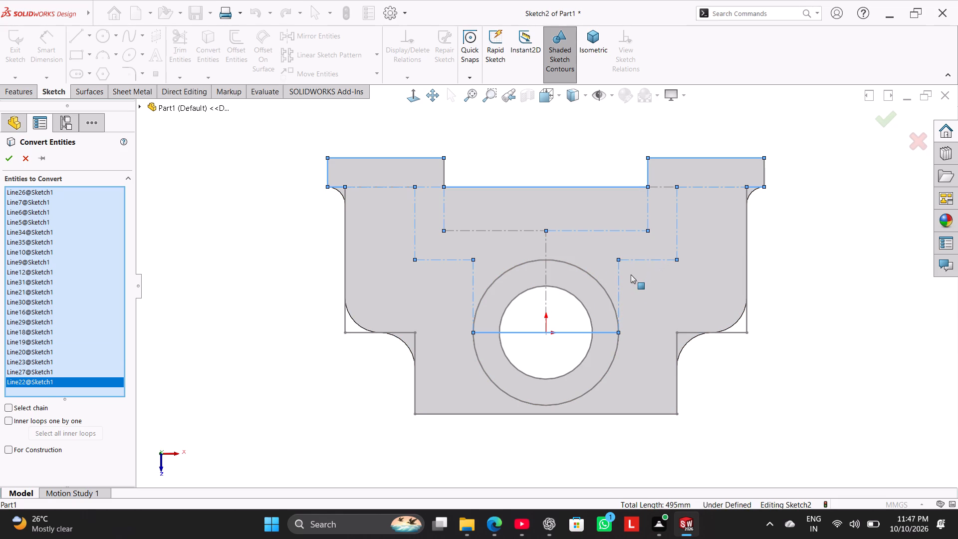
click(500, 230)
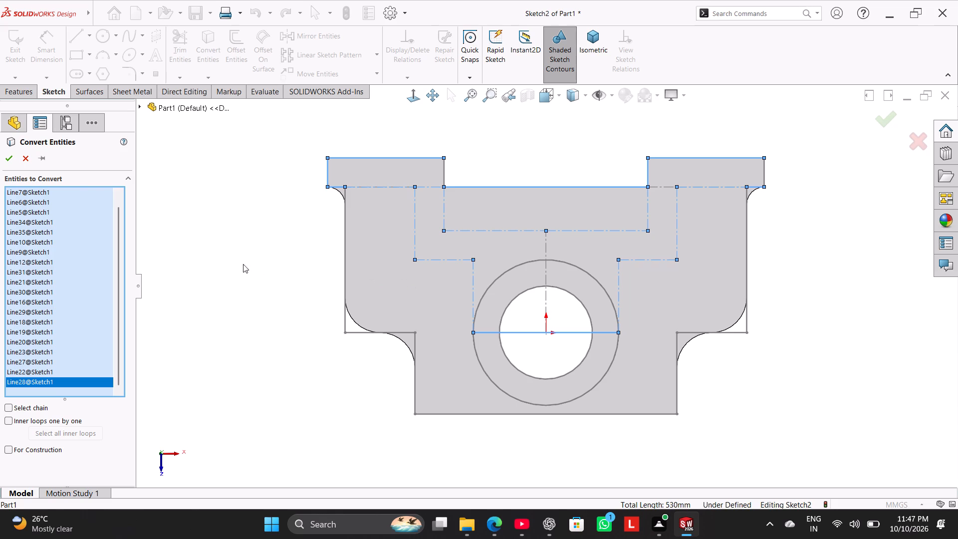
click(10, 161)
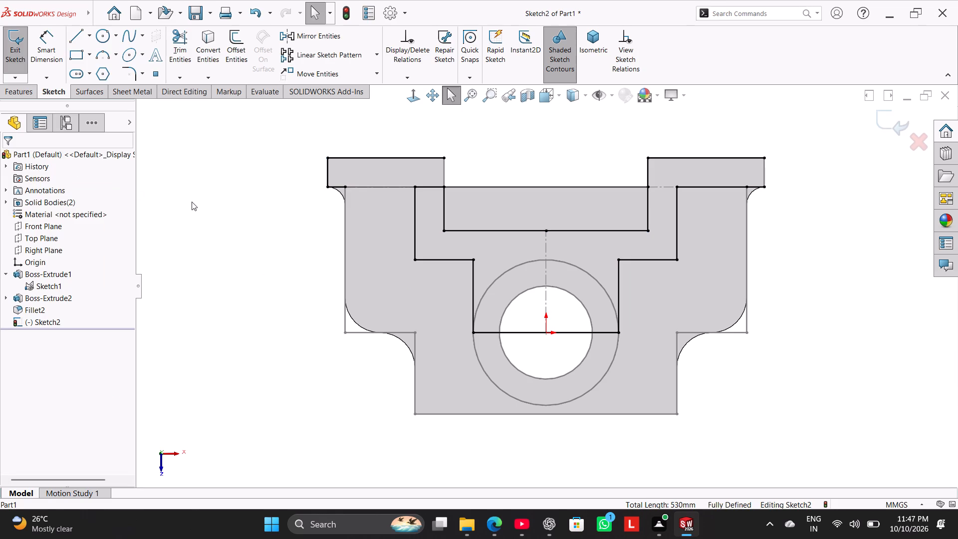
Delete the four converted segments beneath the tabs, a 24 mm and a 6 mm piece on each side.
right_click(365, 187)
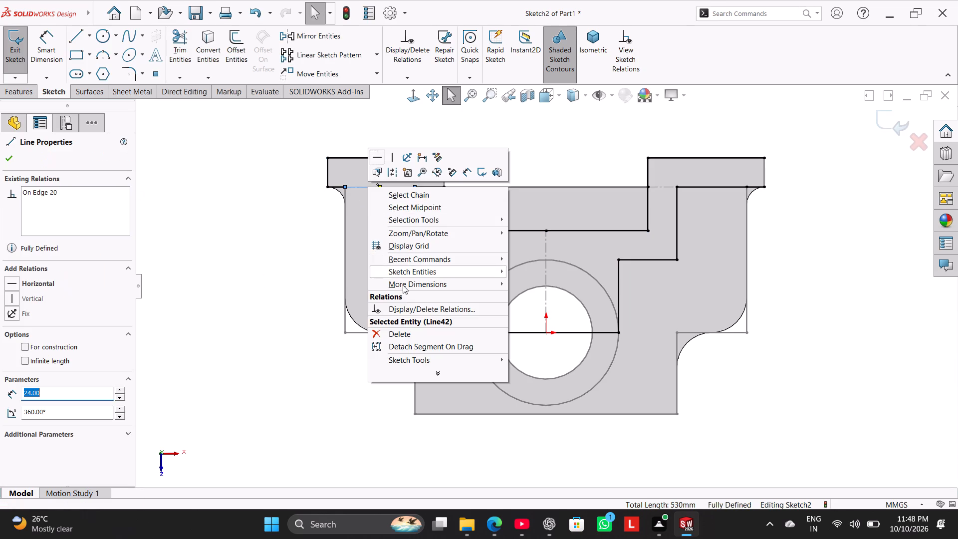
click(407, 330)
right_click(336, 186)
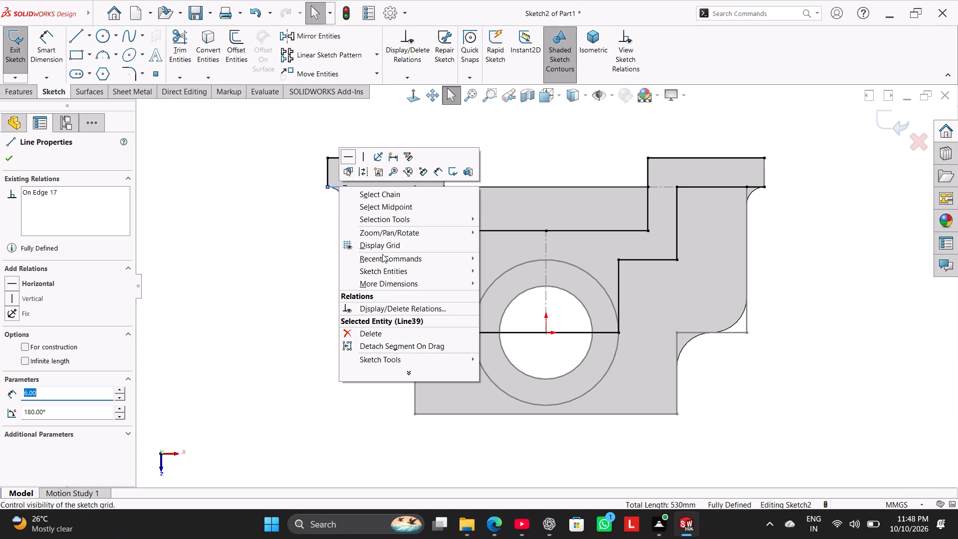
click(392, 332)
right_click(697, 187)
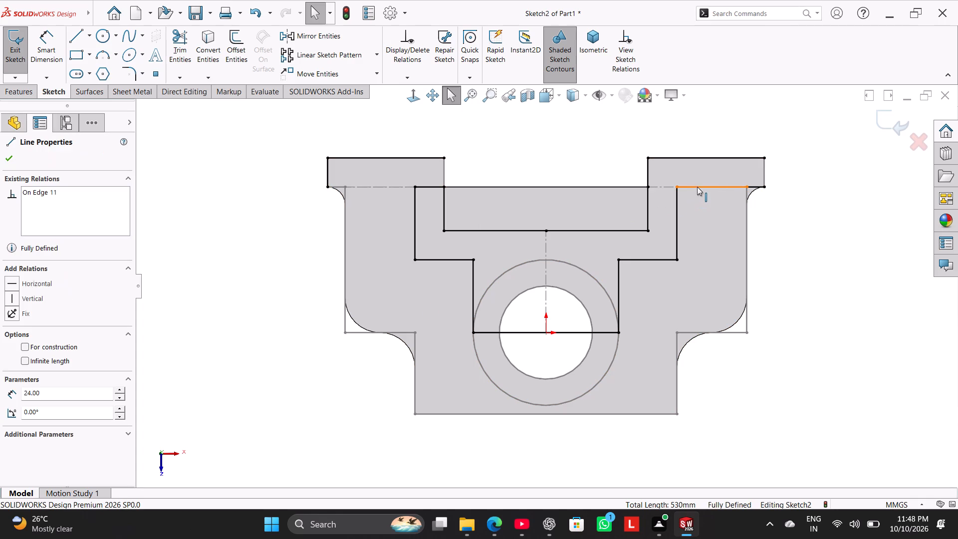
click(730, 335)
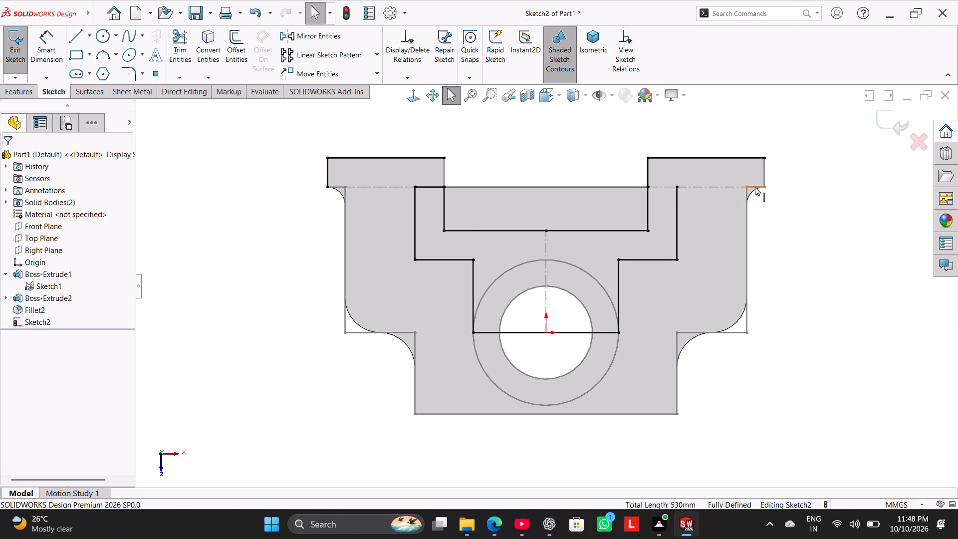
right_click(755, 187)
click(784, 321)
Draw a 30 mm horizontal line from the left tab's lower outer corner to the rear end of the outer stepped wall line.
click(78, 31)
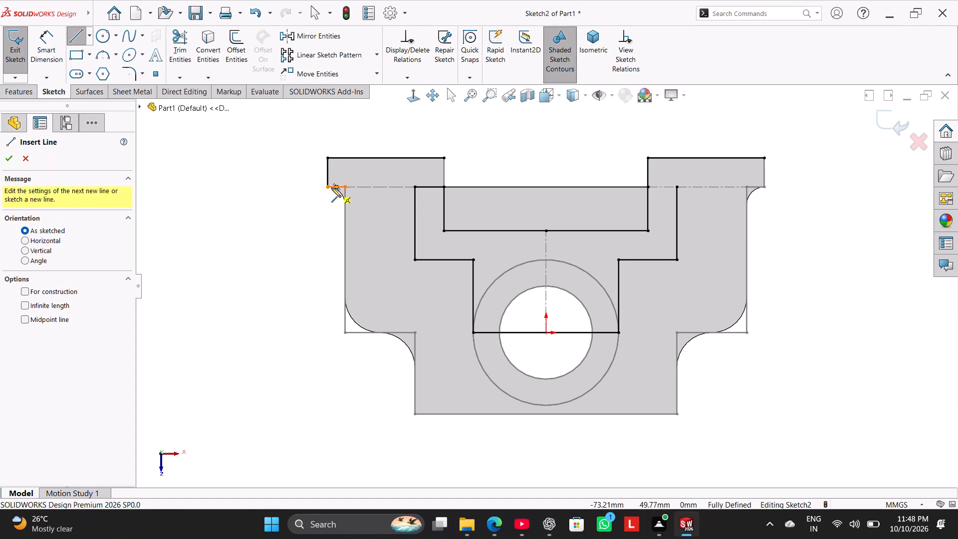
click(329, 185)
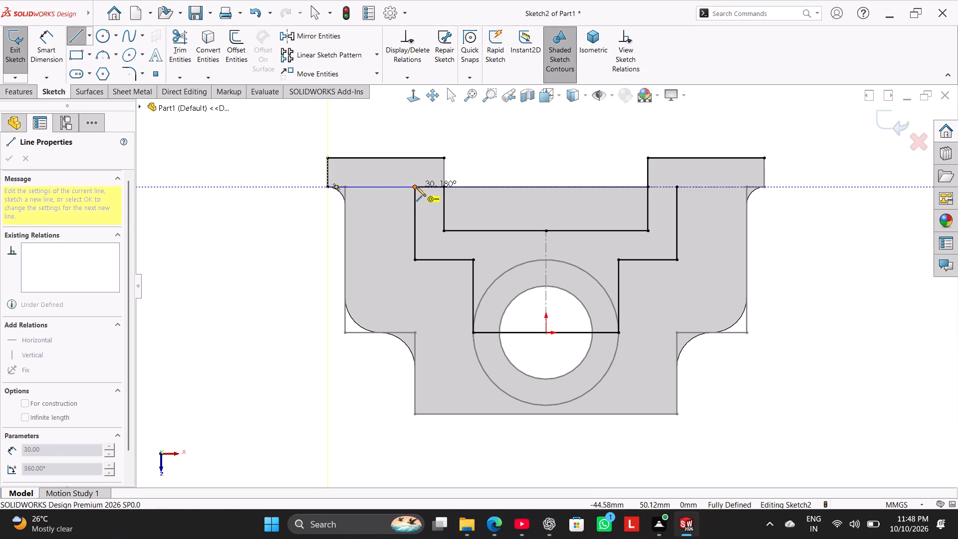
click(416, 187)
right_click(282, 219)
click(313, 226)
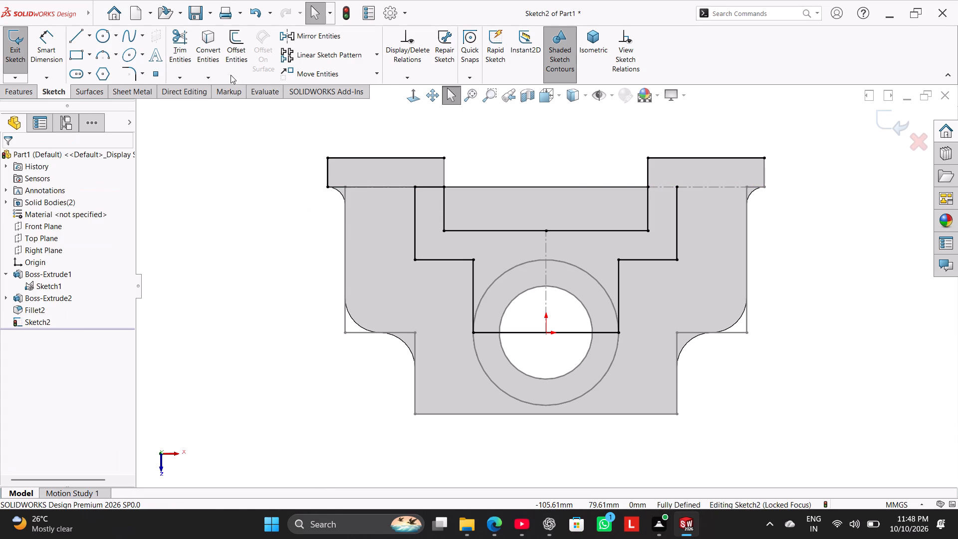
Trim the rear-edge segment between the left inner and outer wall lines and the long rear-edge line between the tabs.
click(185, 47)
drag(428, 176, 436, 215)
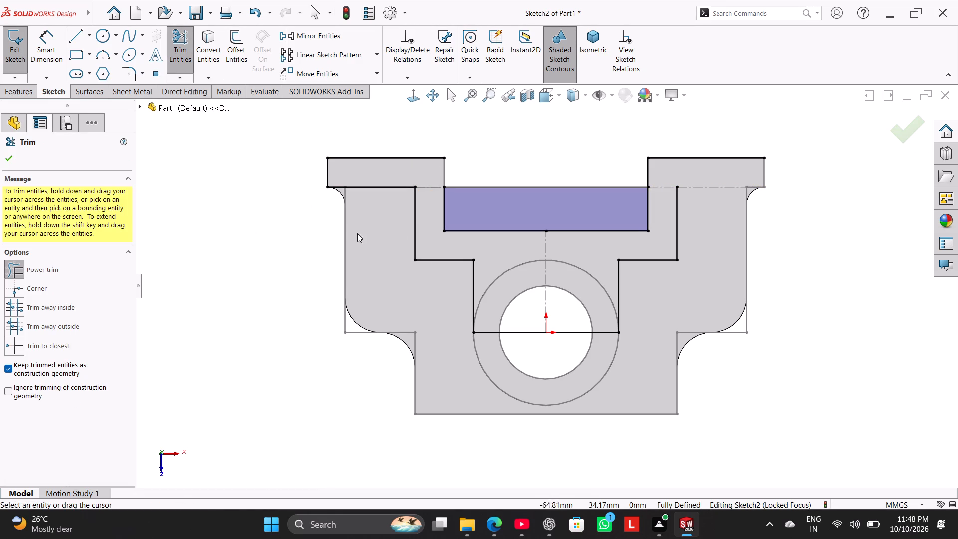
right_click(534, 152)
click(507, 151)
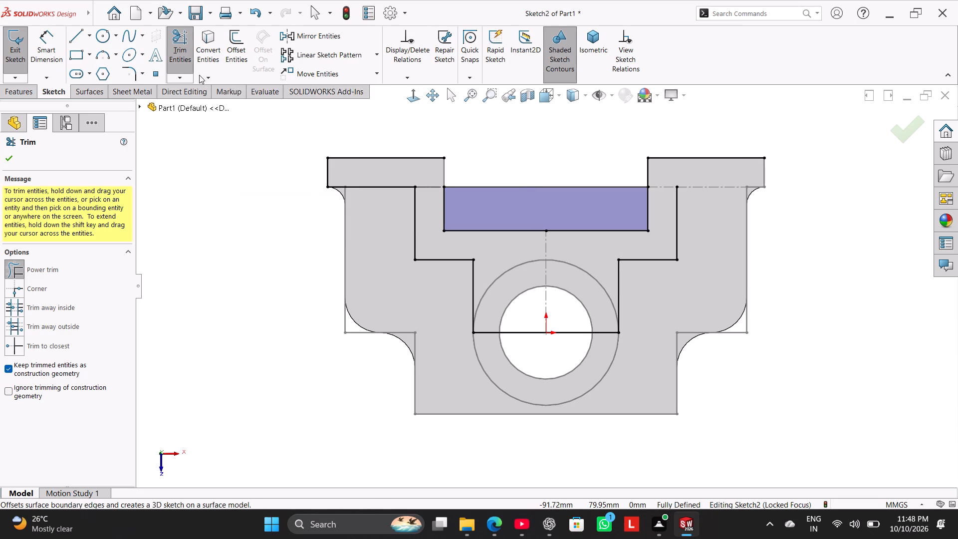
drag(514, 163, 520, 203)
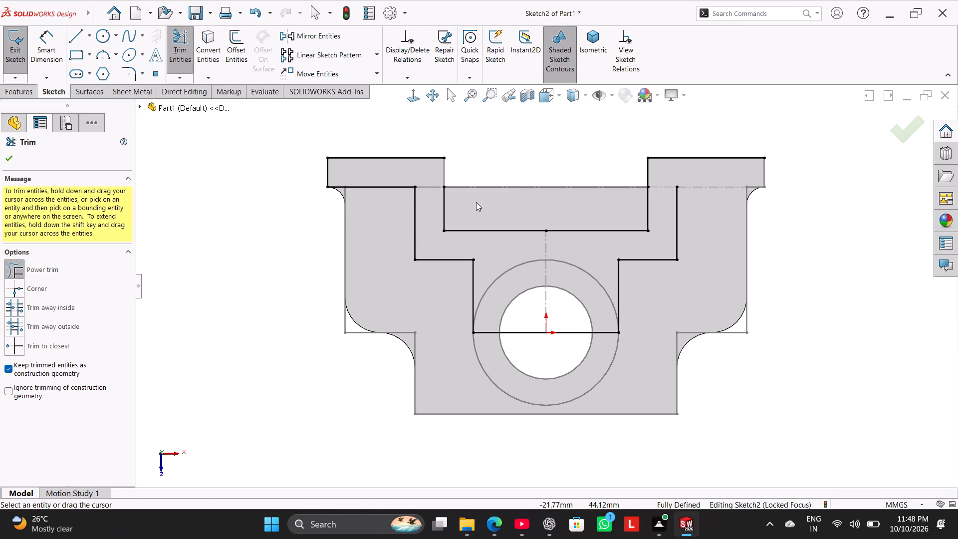
right_click(240, 181)
click(268, 212)
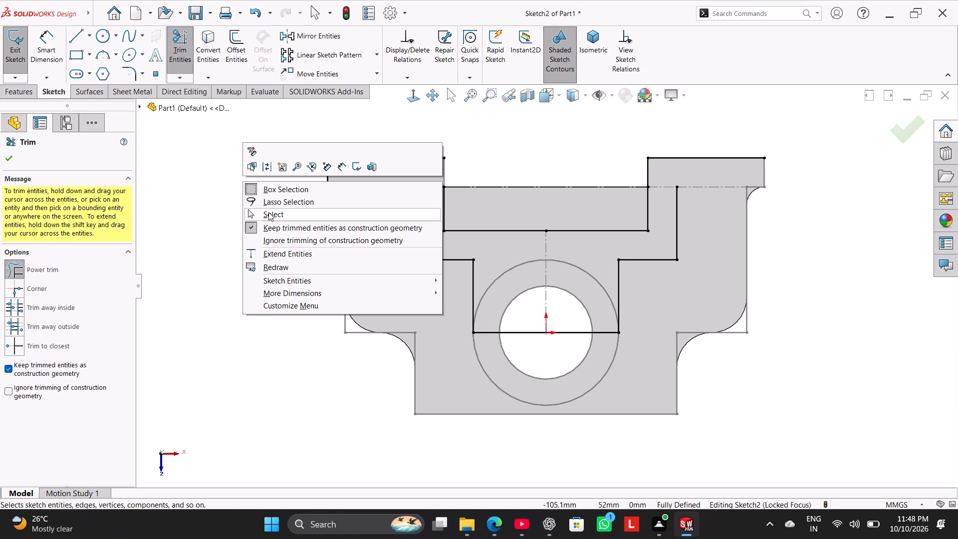
Draw a horizontal line from the rear end of the right outer wall line to the right tab's lower outer corner.
click(71, 41)
click(679, 186)
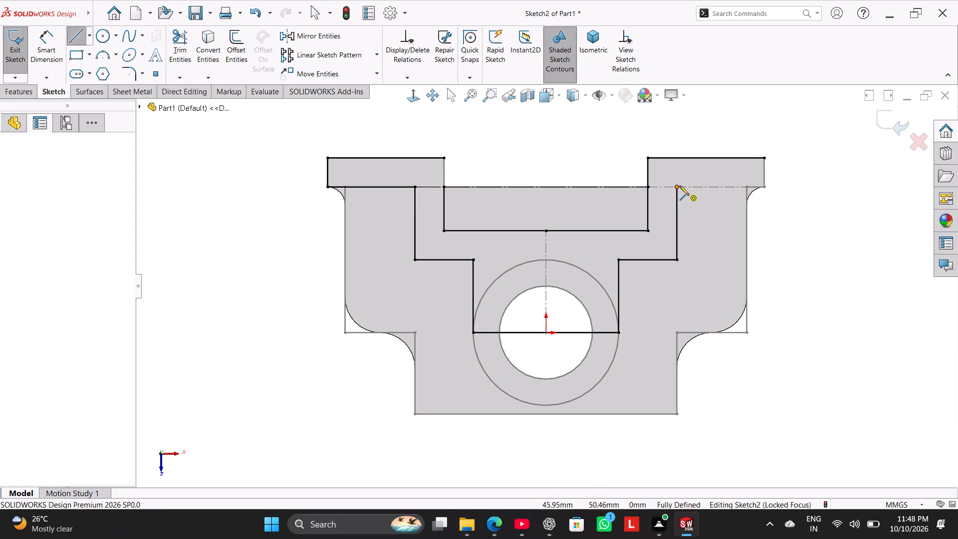
click(764, 185)
right_click(794, 221)
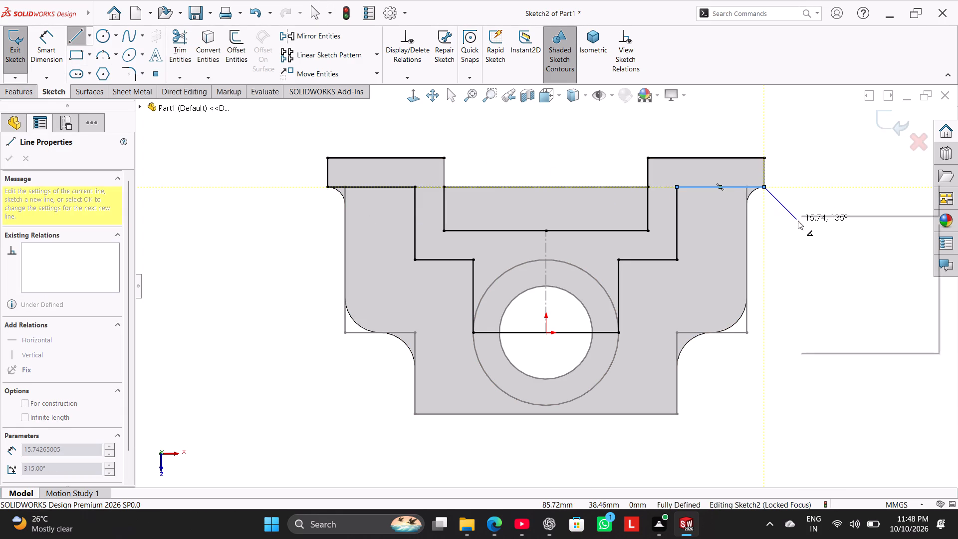
click(814, 227)
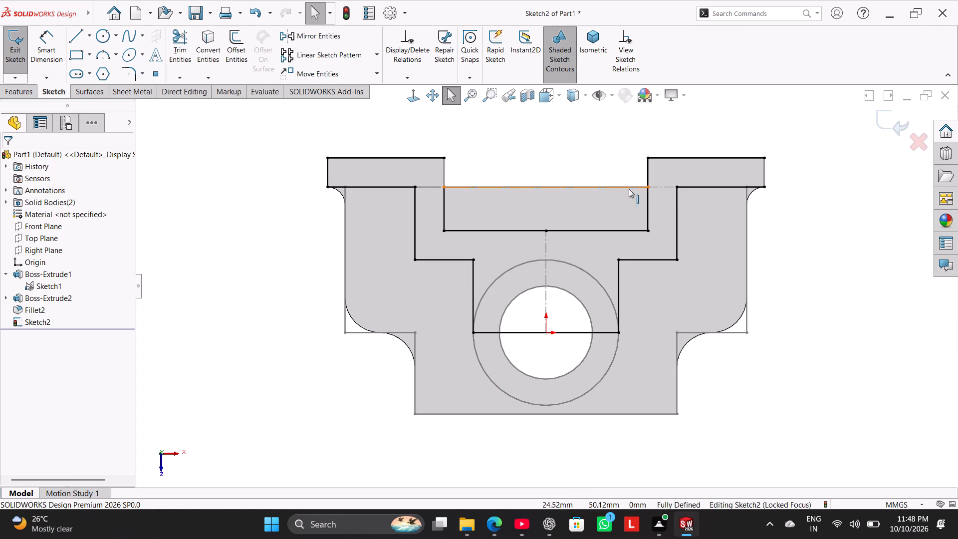
Trim the converted inner vertical edge of the right tab.
drag(654, 174, 620, 176)
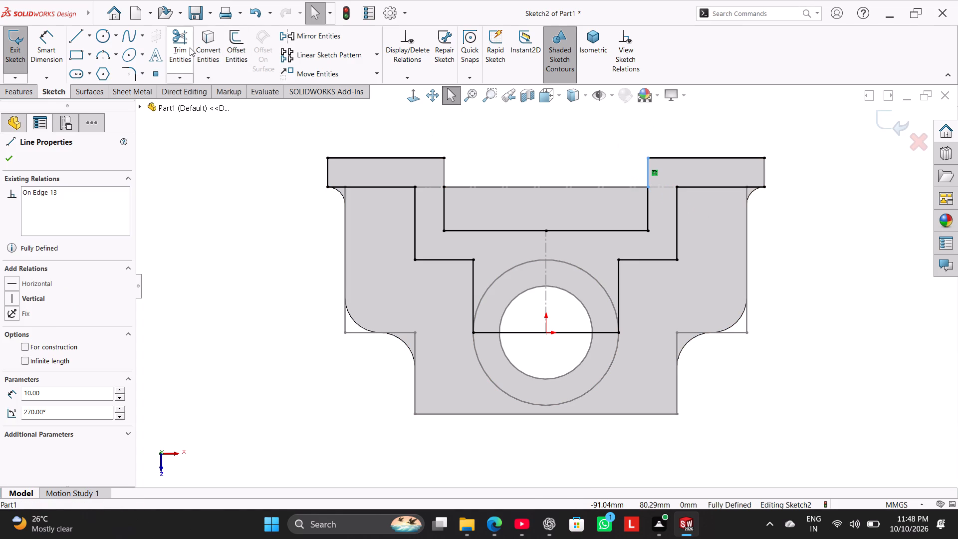
click(189, 46)
drag(688, 174, 622, 177)
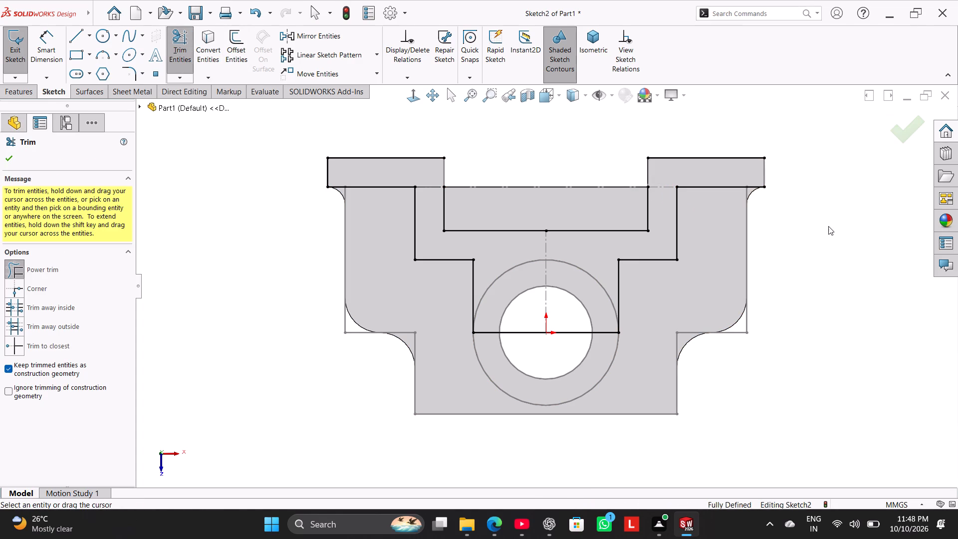
Trim the left and right inner vertical wall lines between the plate's rear edge and the inner horizontal wall line.
right_click(828, 220)
click(791, 251)
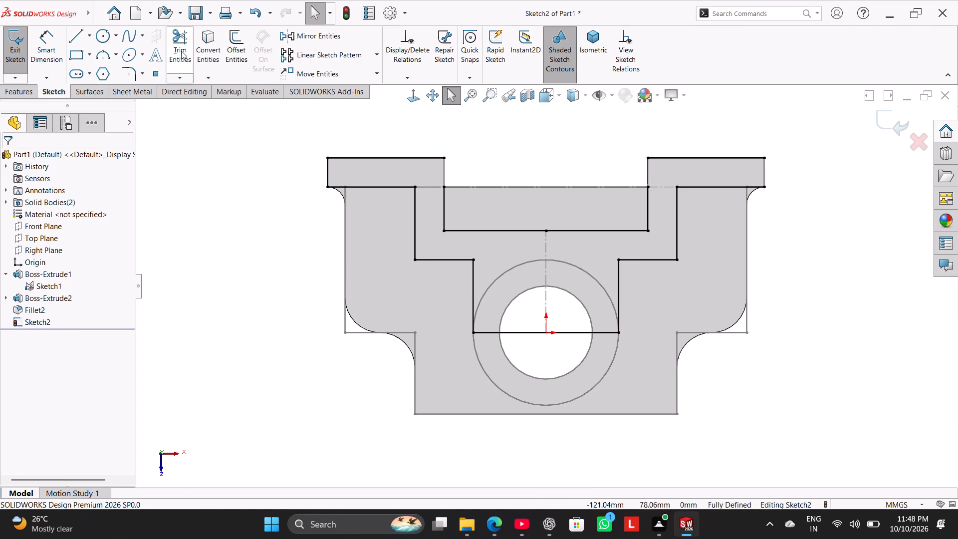
click(185, 43)
drag(661, 212, 583, 197)
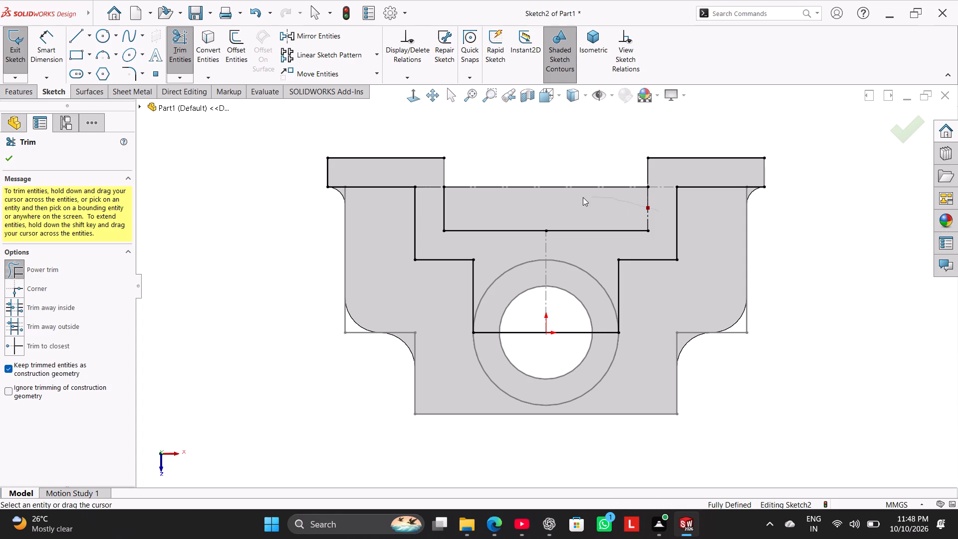
drag(583, 197, 579, 197)
drag(507, 204, 435, 204)
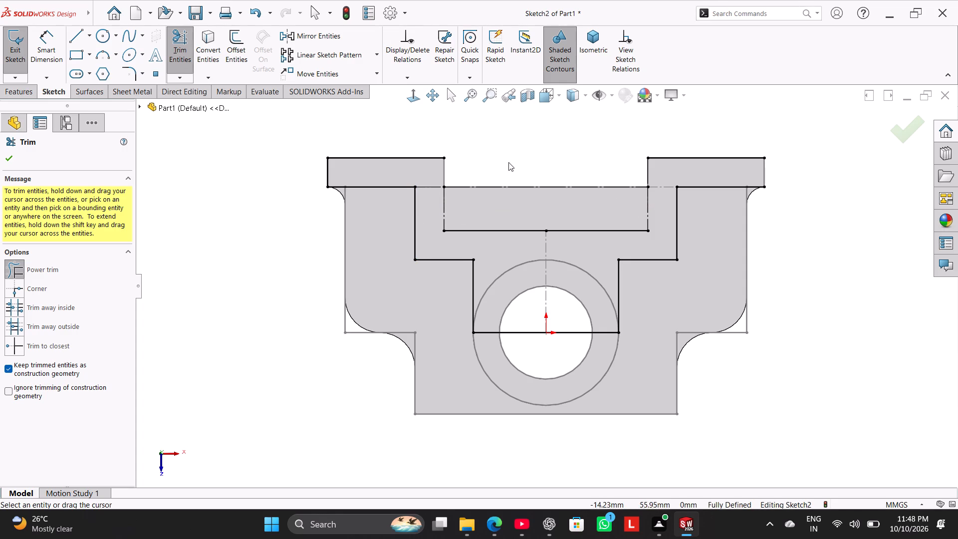
middle_drag(509, 159, 518, 226)
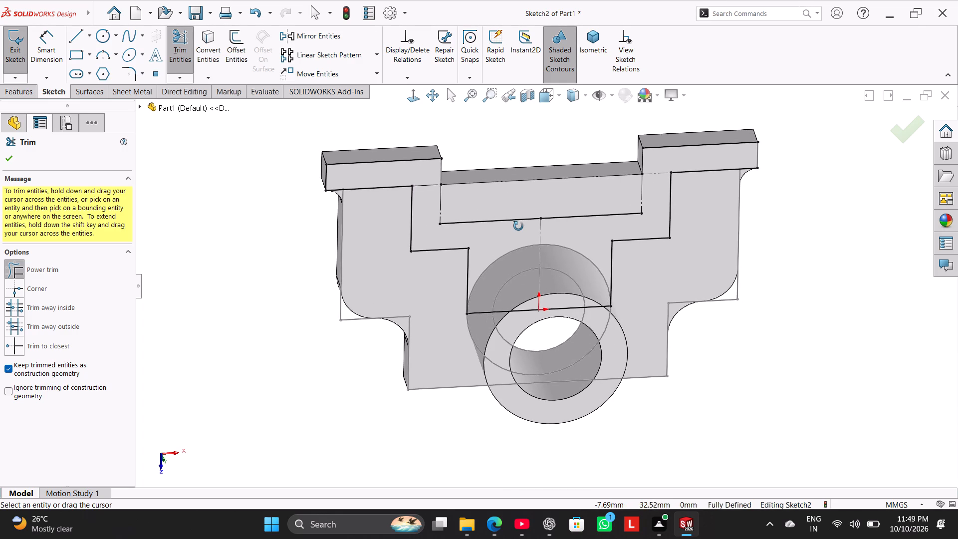
middle_drag(518, 226, 517, 150)
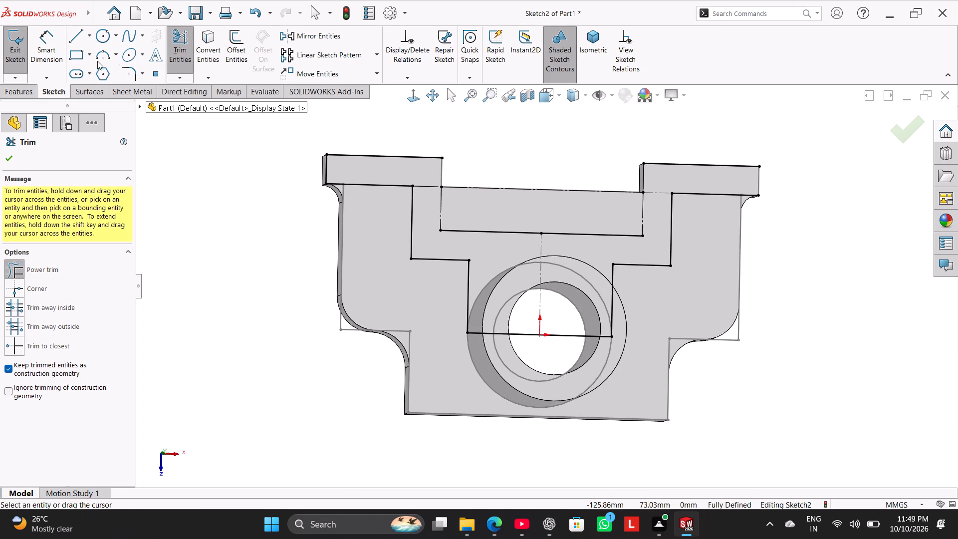
Draw 25 mm vertical lines from both tabs' rear inner corners to the ends of the inner horizontal wall line.
click(77, 41)
click(441, 160)
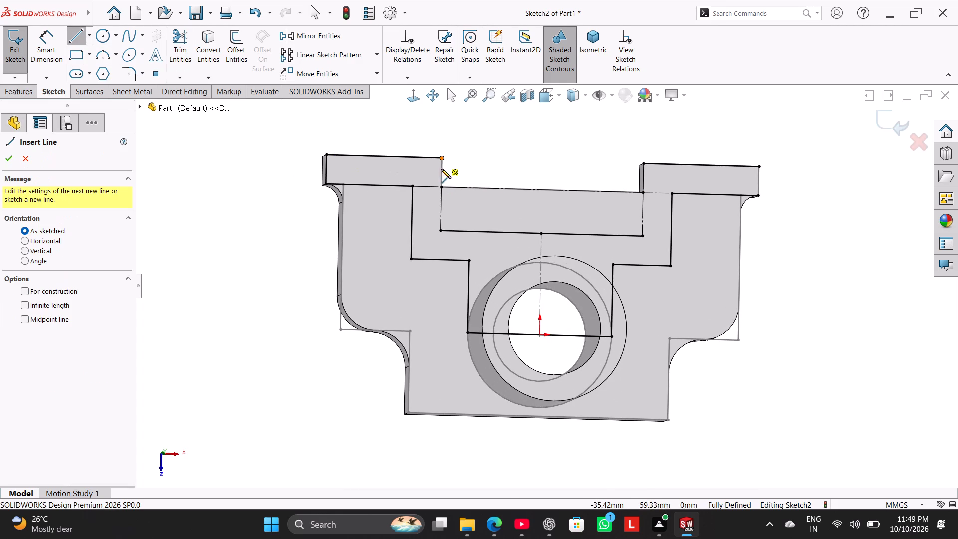
click(440, 231)
right_click(500, 157)
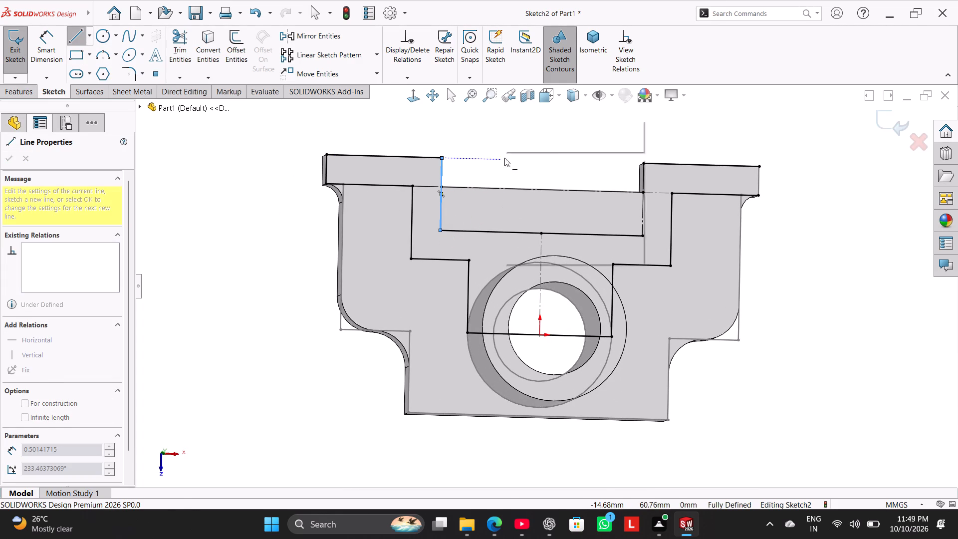
click(519, 164)
click(82, 32)
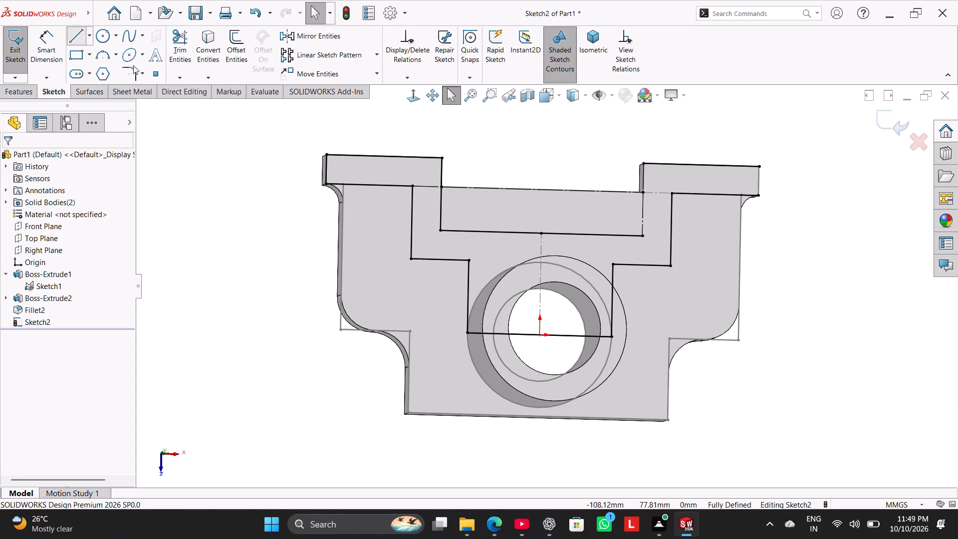
click(643, 161)
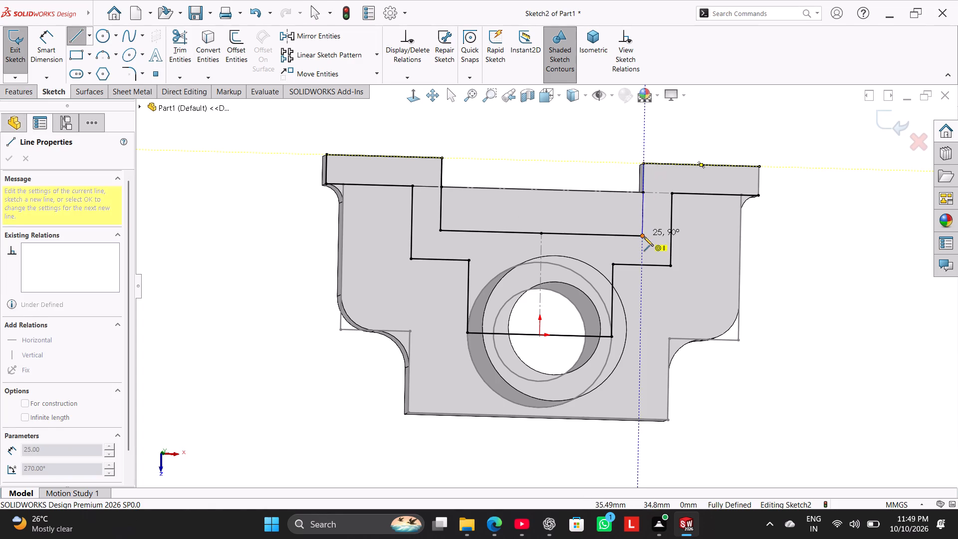
click(644, 237)
right_click(597, 152)
click(615, 159)
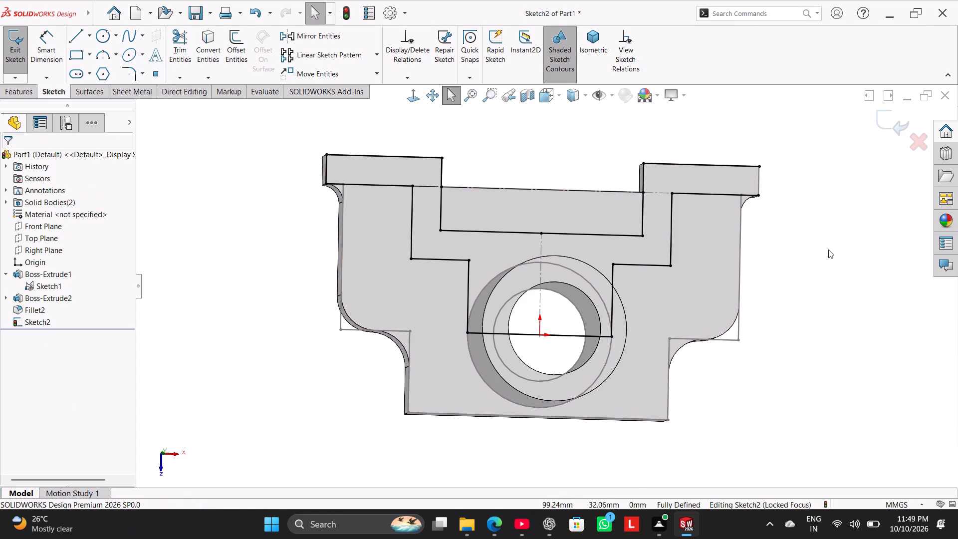
Draw a 10 mm vertical line along the right tab's outer end to close the wall profile.
middle_drag(828, 249, 796, 150)
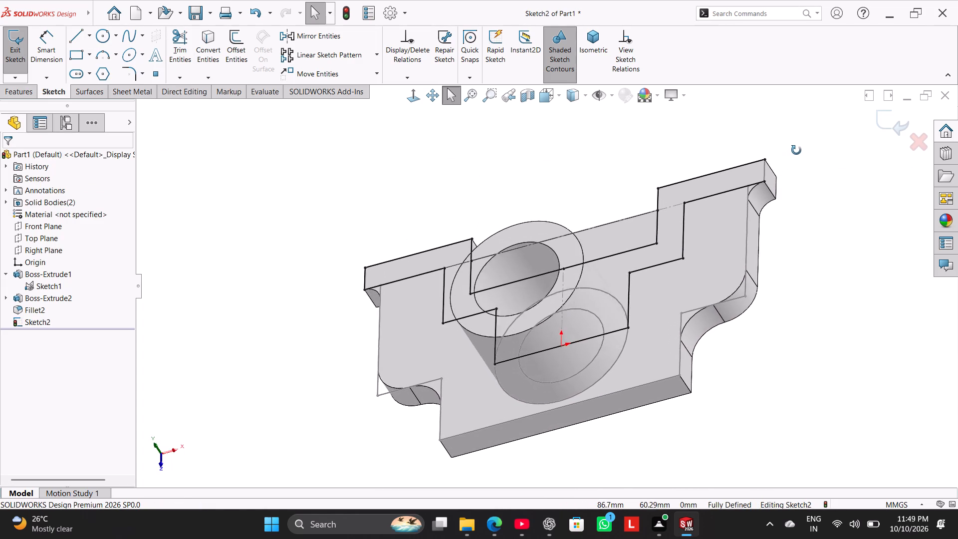
middle_drag(796, 150, 847, 205)
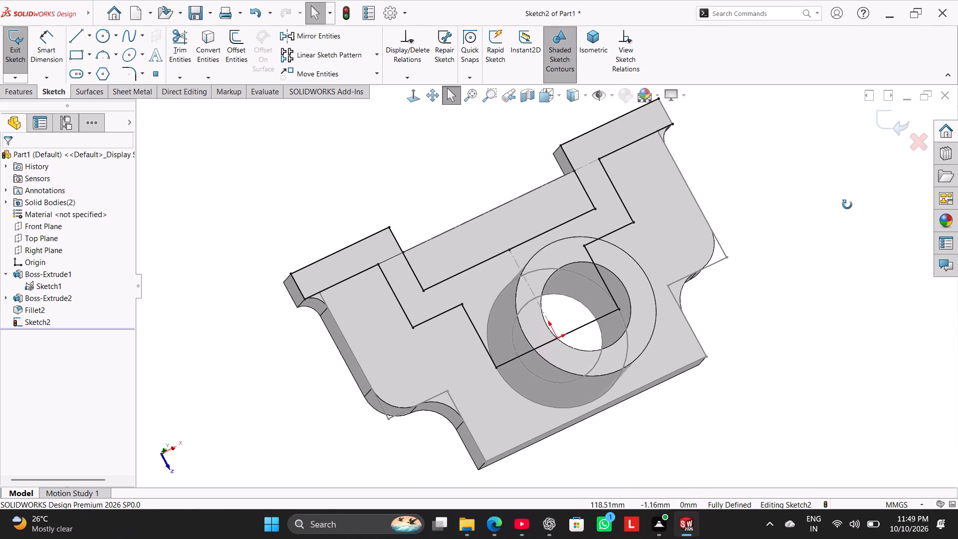
middle_drag(847, 205, 835, 206)
scroll(716, 181, up, 1)
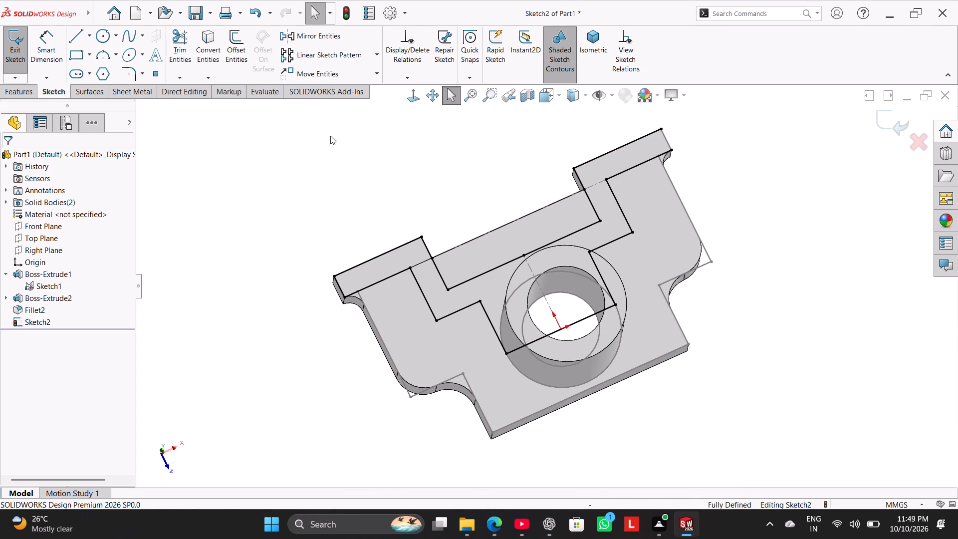
click(76, 36)
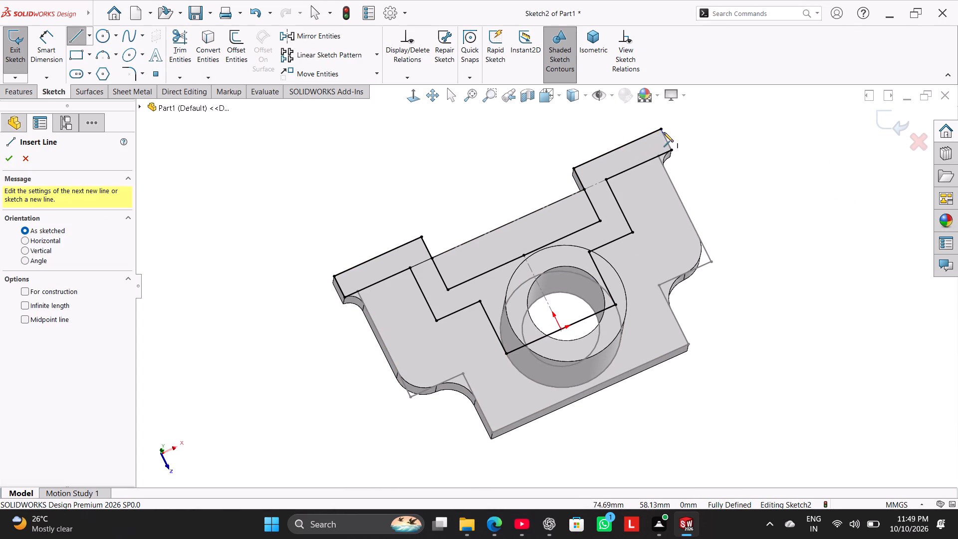
click(663, 129)
click(674, 150)
right_click(754, 166)
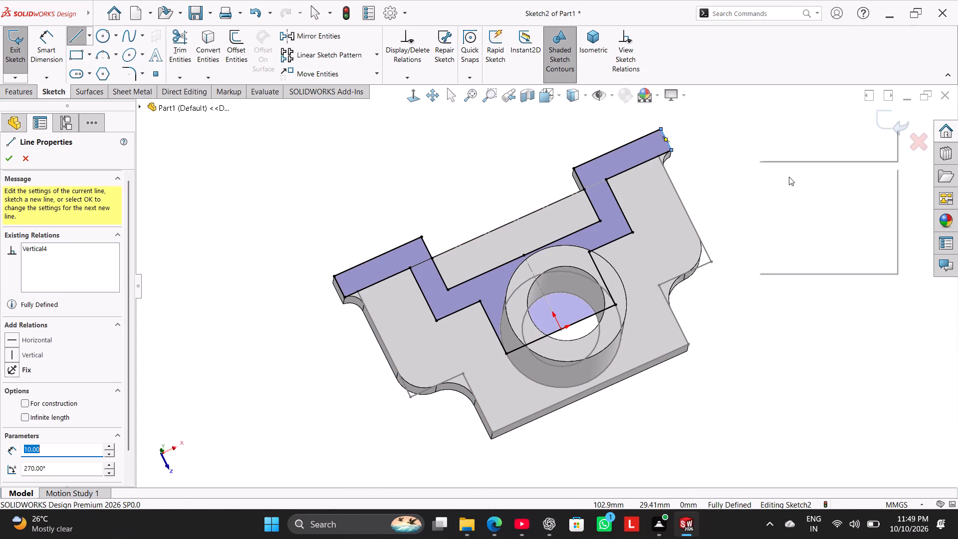
drag(789, 177, 784, 178)
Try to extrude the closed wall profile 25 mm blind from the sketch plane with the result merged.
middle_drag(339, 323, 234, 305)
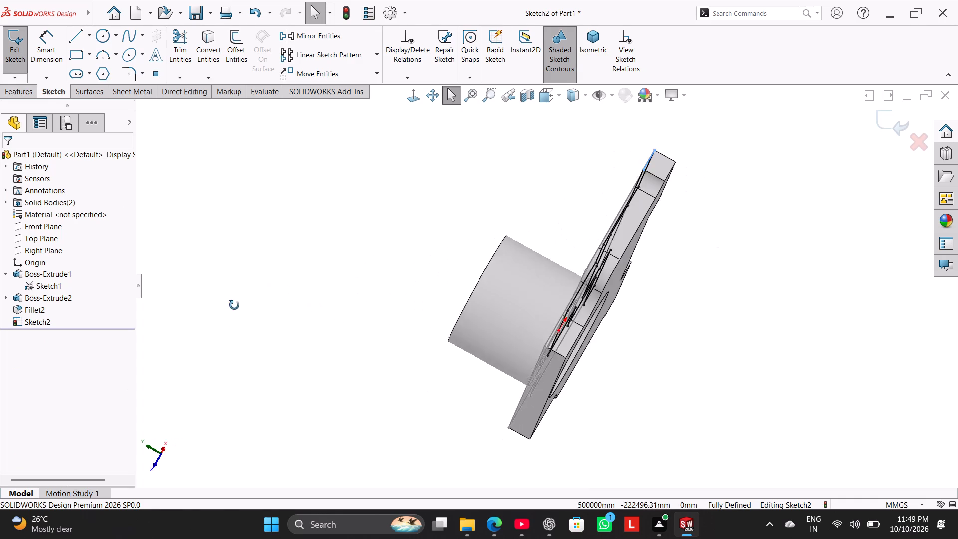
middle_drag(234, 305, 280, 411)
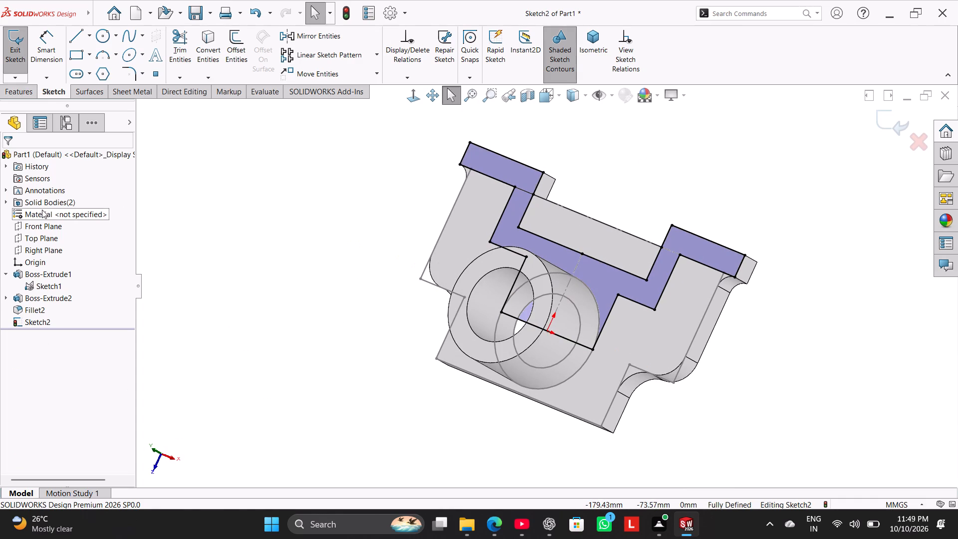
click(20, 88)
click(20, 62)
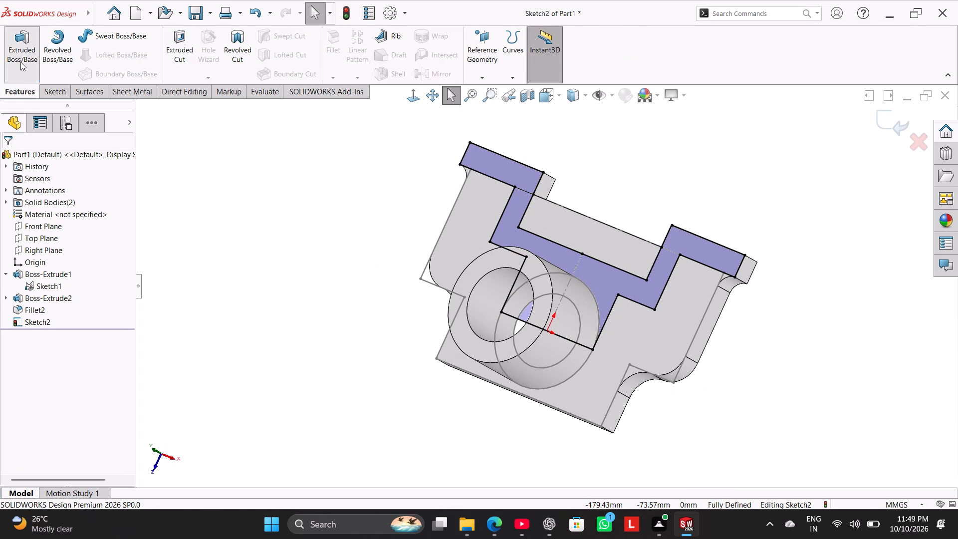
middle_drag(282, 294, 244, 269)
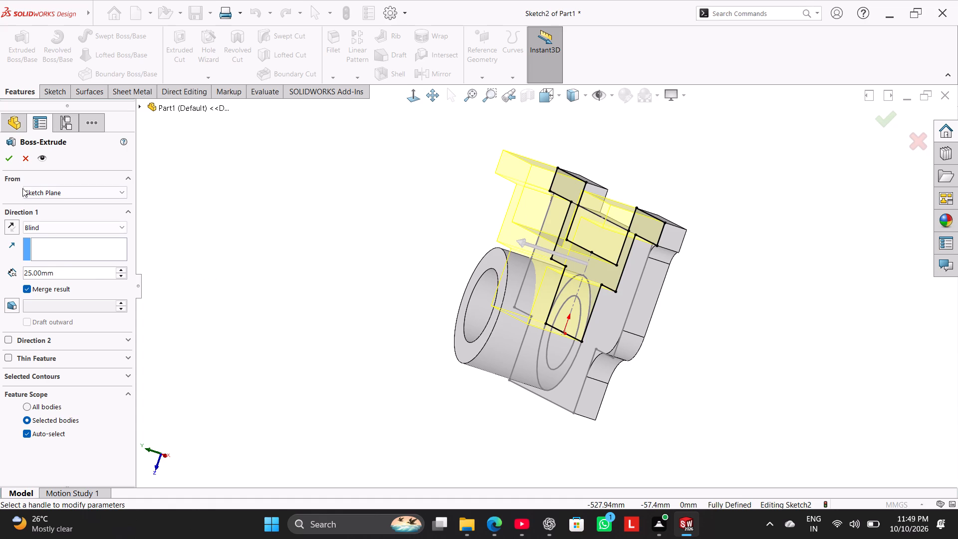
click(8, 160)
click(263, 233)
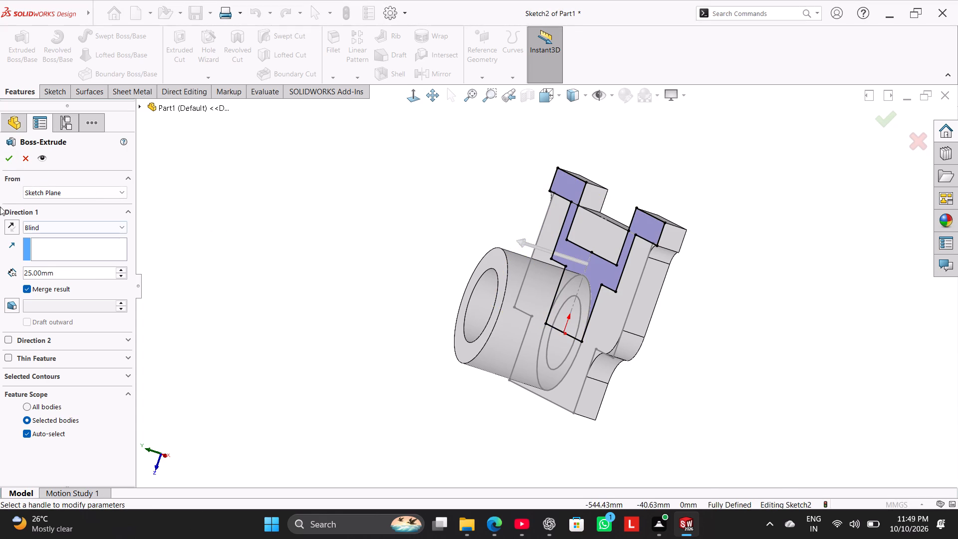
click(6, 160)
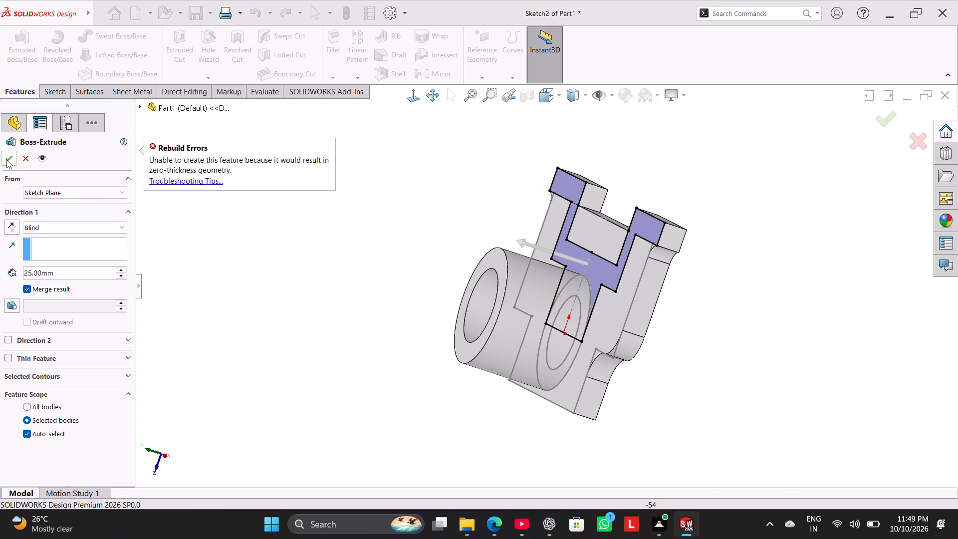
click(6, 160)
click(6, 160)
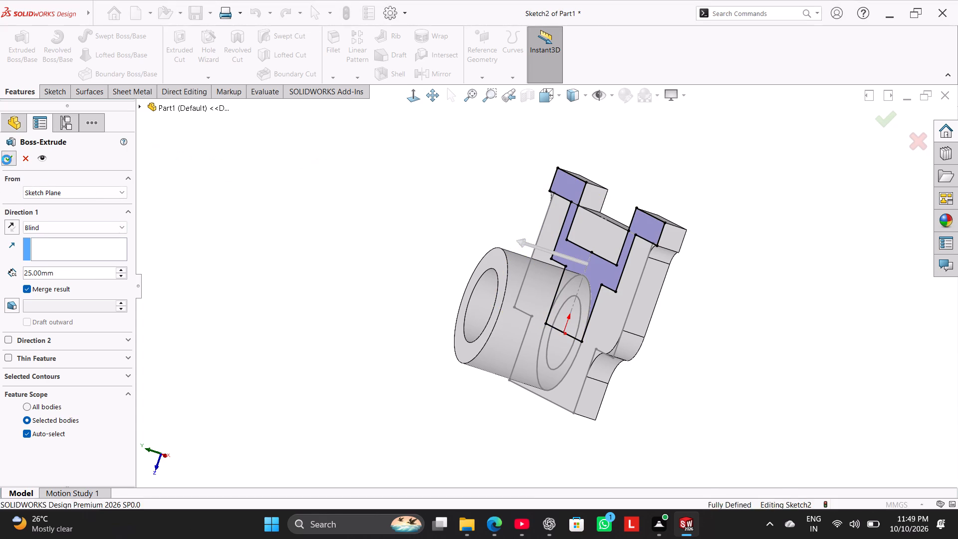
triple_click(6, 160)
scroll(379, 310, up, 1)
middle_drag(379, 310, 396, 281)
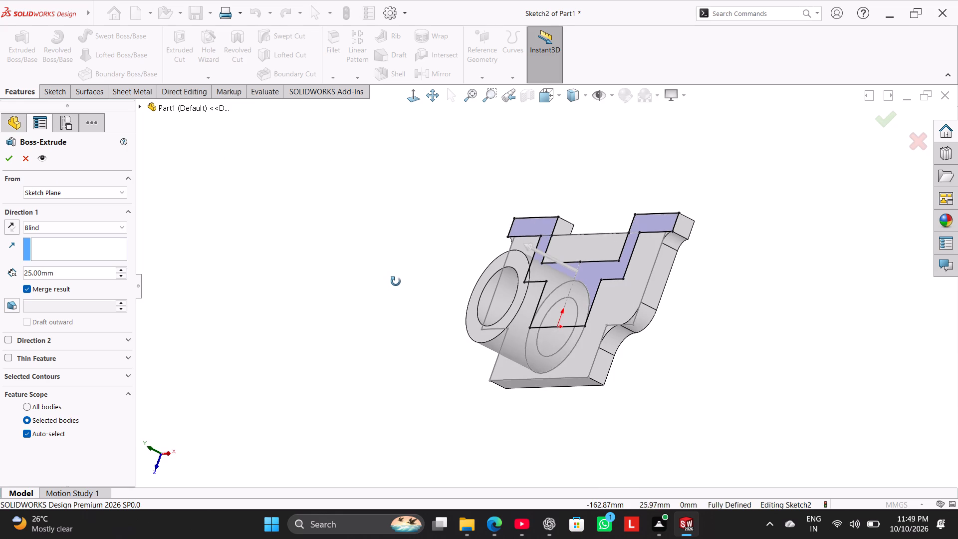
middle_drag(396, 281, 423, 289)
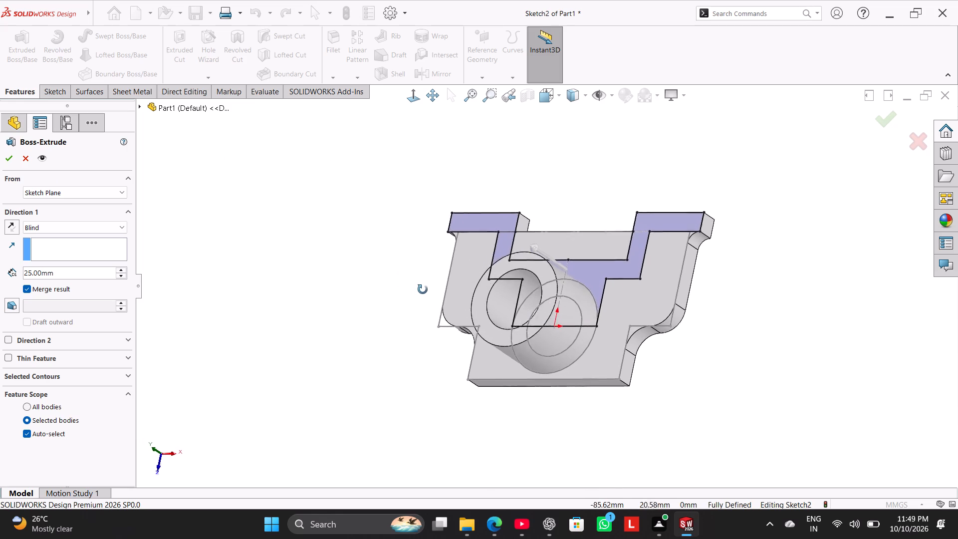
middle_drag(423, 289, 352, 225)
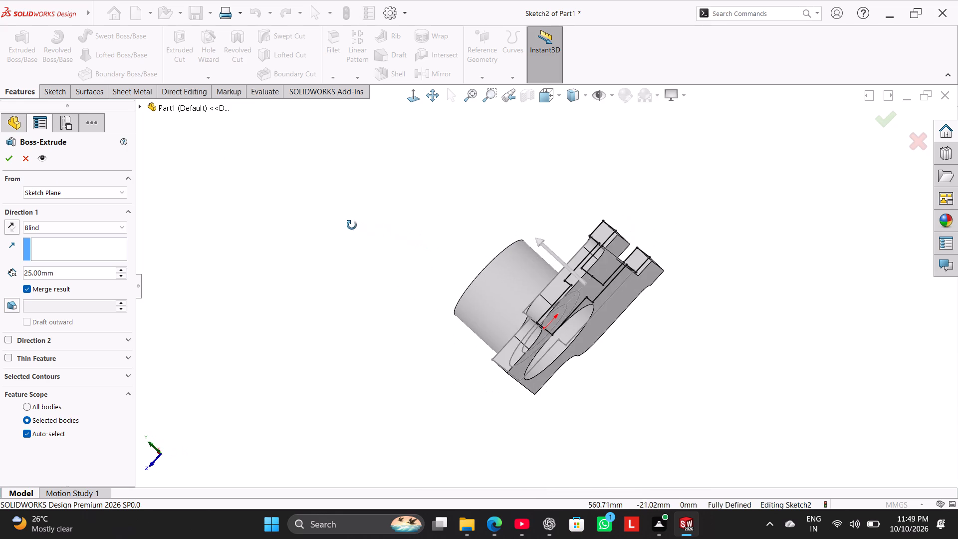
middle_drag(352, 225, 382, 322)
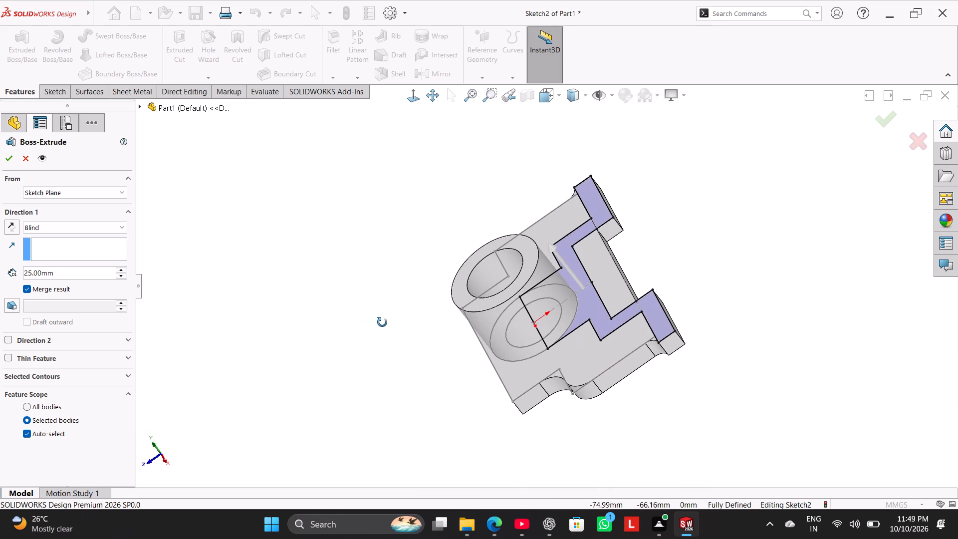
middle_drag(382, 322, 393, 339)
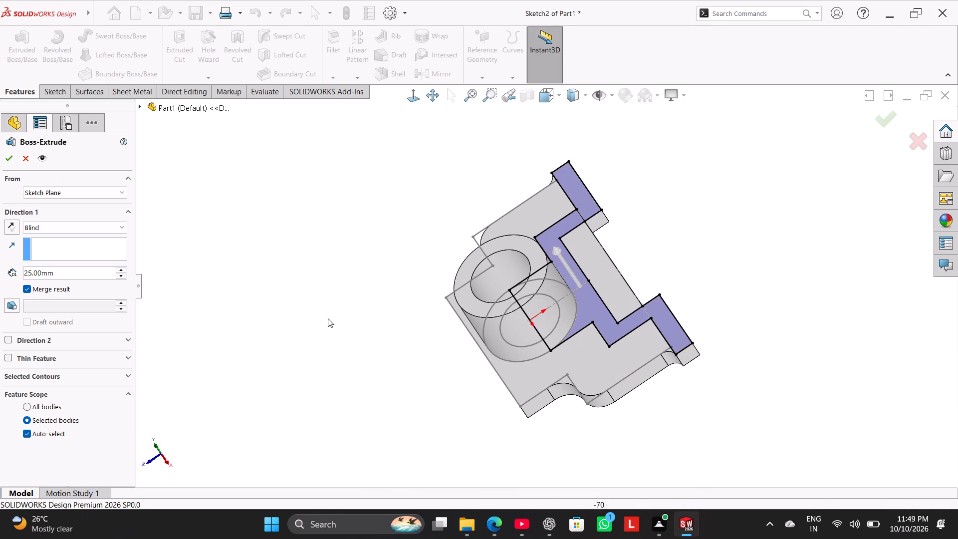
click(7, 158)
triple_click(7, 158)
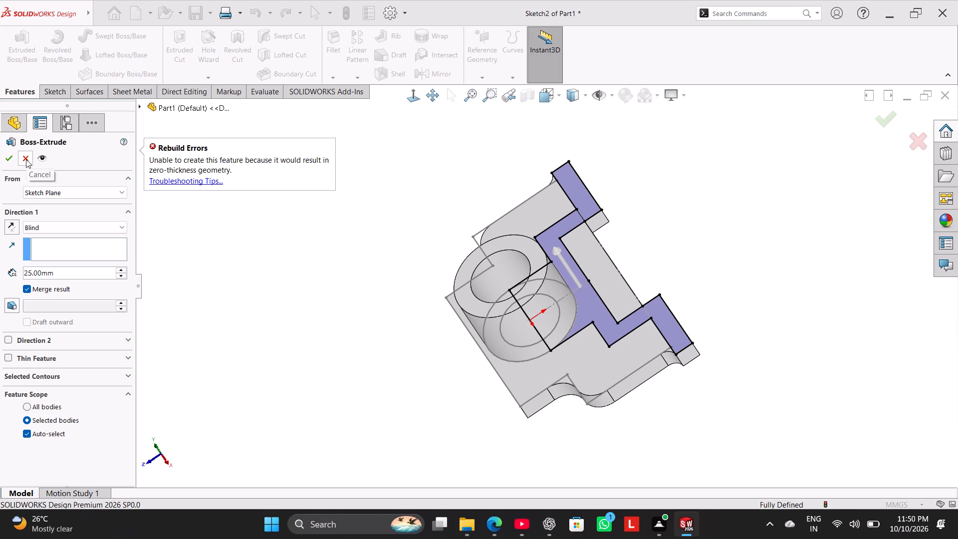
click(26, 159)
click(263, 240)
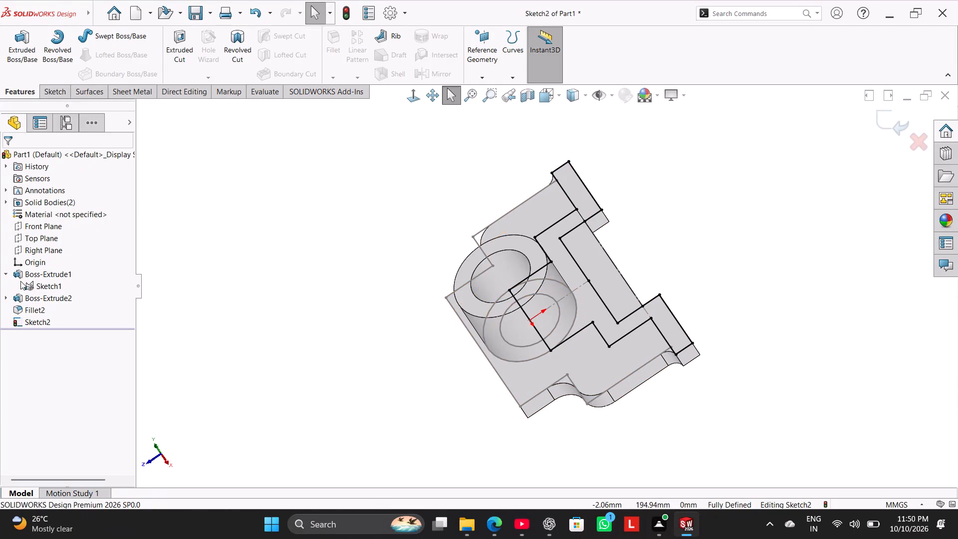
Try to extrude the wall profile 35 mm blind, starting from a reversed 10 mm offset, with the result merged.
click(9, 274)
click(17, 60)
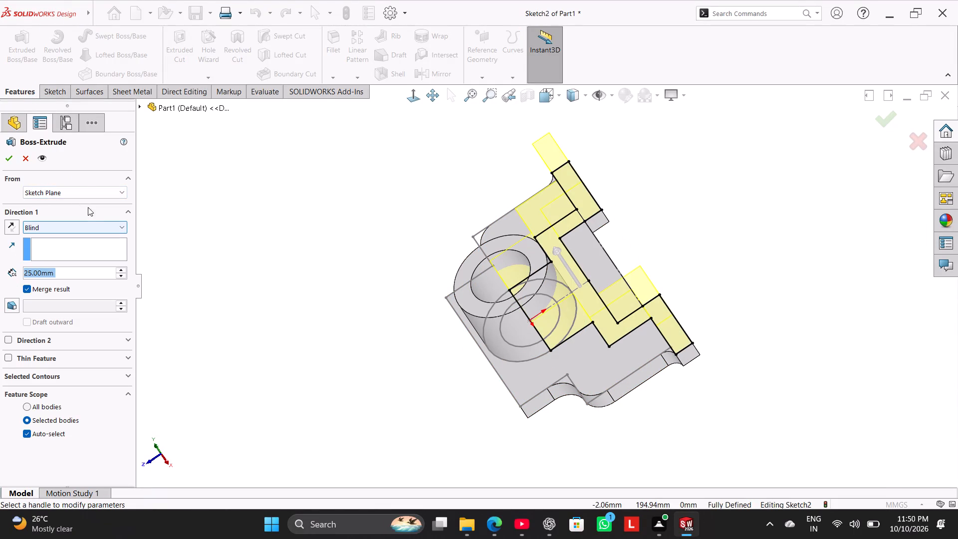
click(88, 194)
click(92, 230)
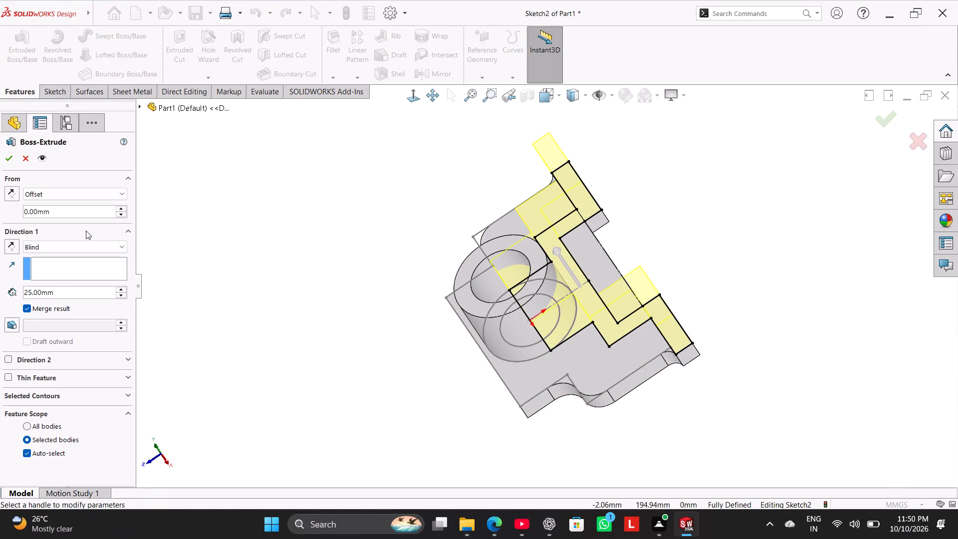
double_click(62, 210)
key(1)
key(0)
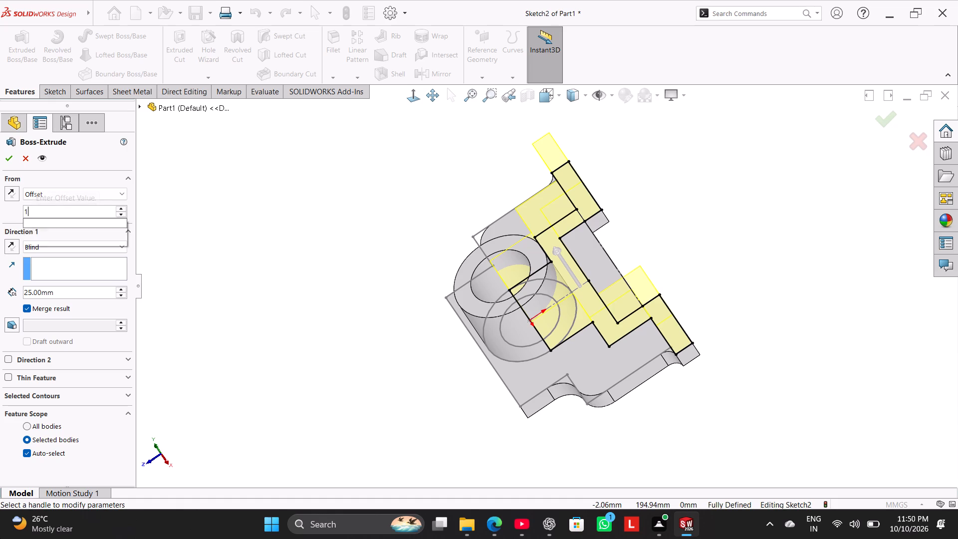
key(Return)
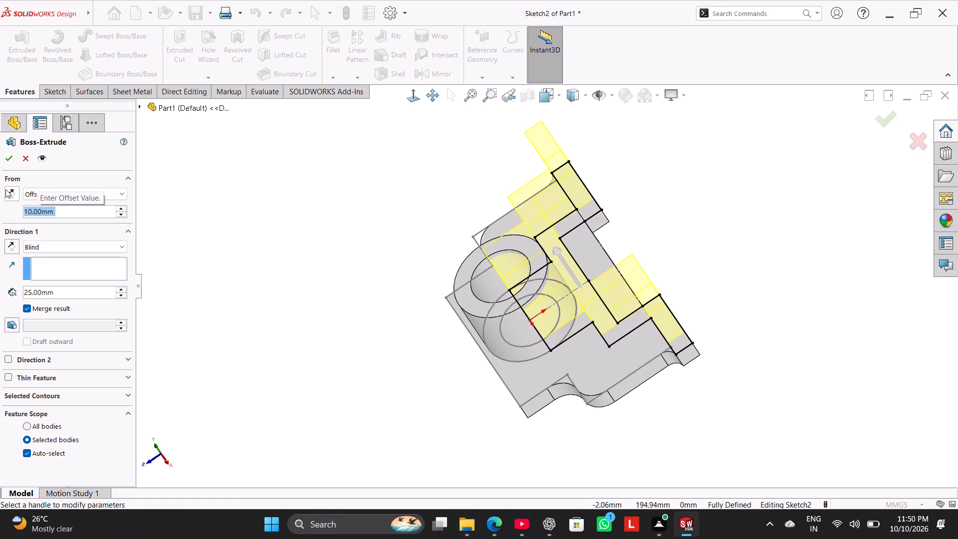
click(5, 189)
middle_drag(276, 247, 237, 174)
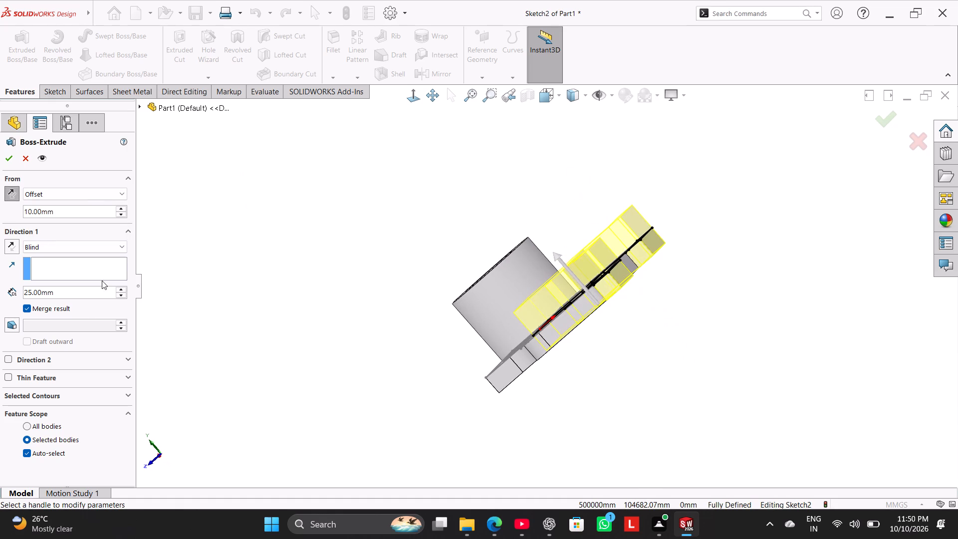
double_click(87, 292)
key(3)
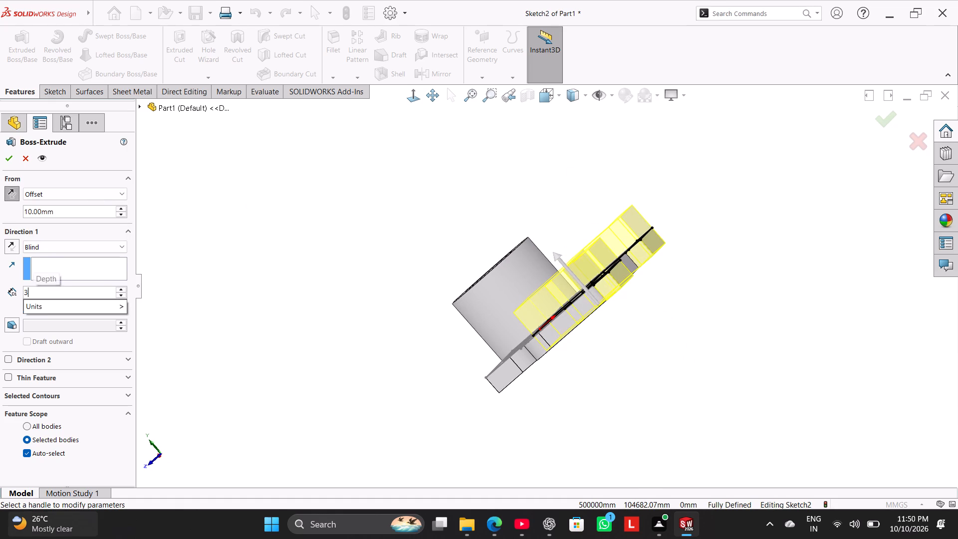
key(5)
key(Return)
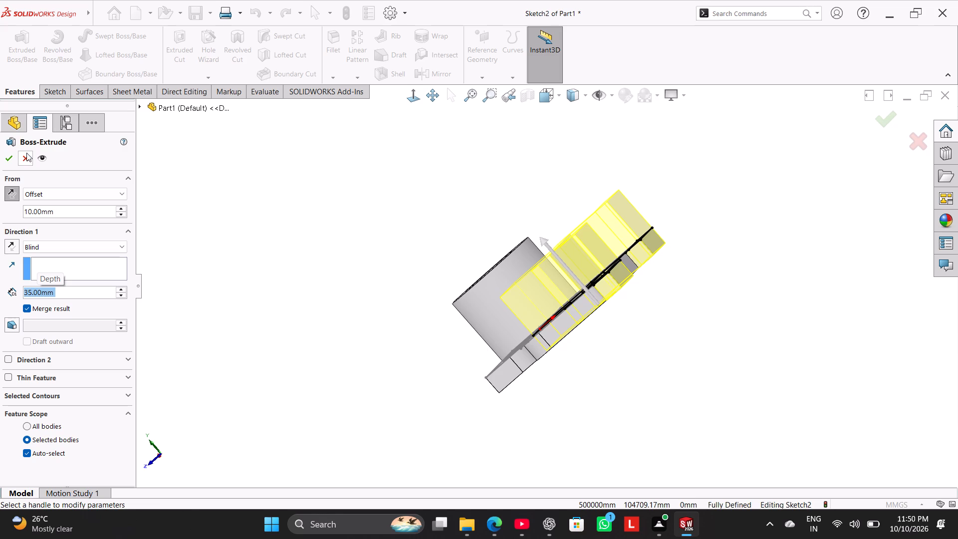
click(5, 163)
Examine the wall profile and its right tab corners from above for problems, and abandon the extrusion.
middle_drag(365, 229, 419, 269)
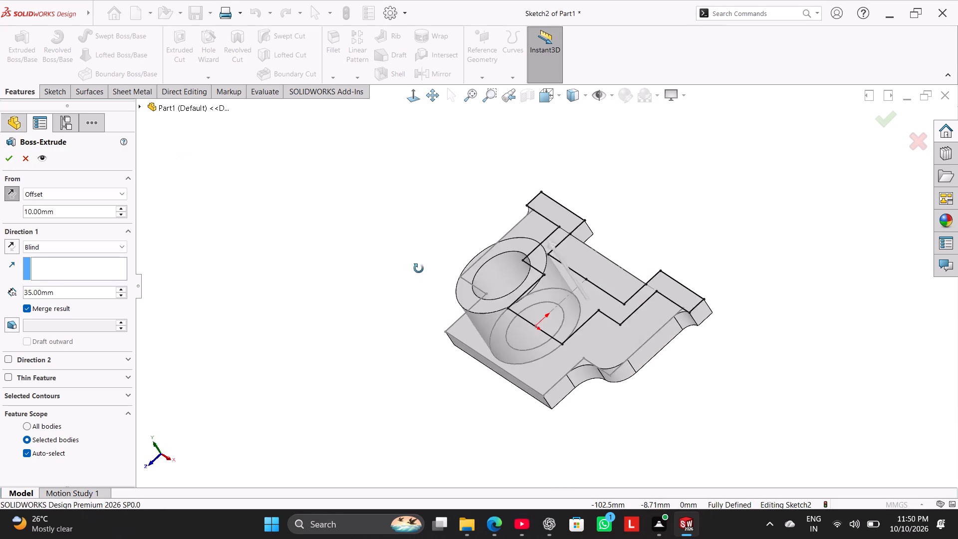
middle_drag(419, 269, 437, 284)
click(354, 274)
middle_drag(419, 208, 431, 229)
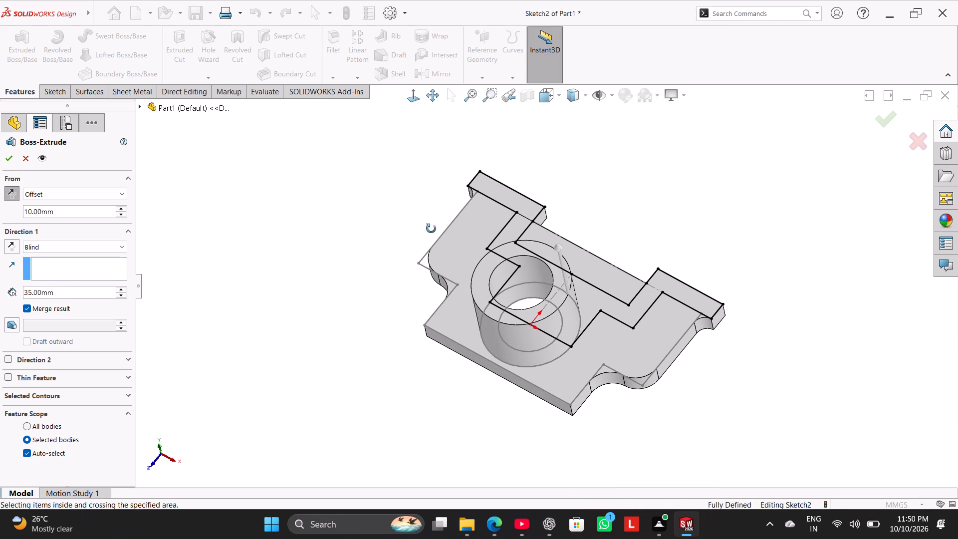
middle_drag(431, 229, 420, 300)
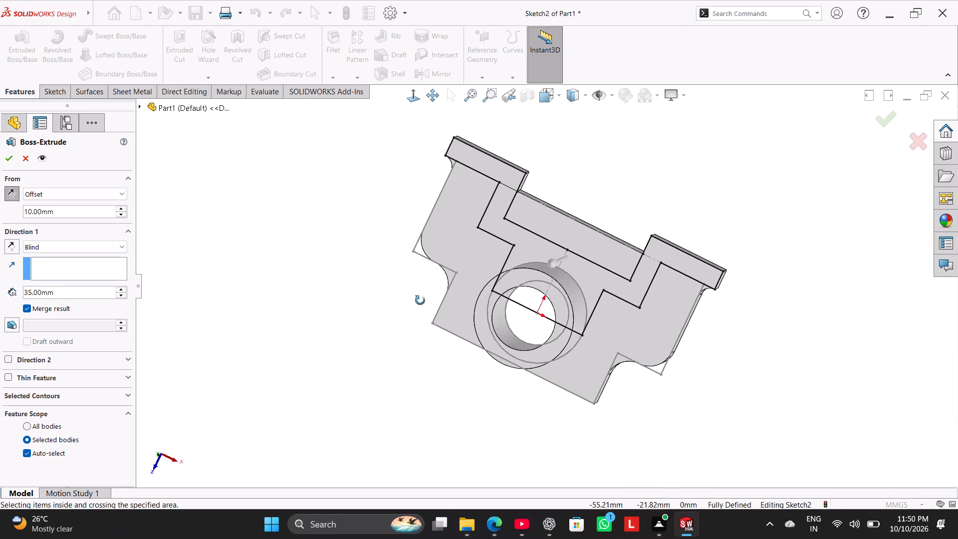
middle_drag(420, 300, 430, 292)
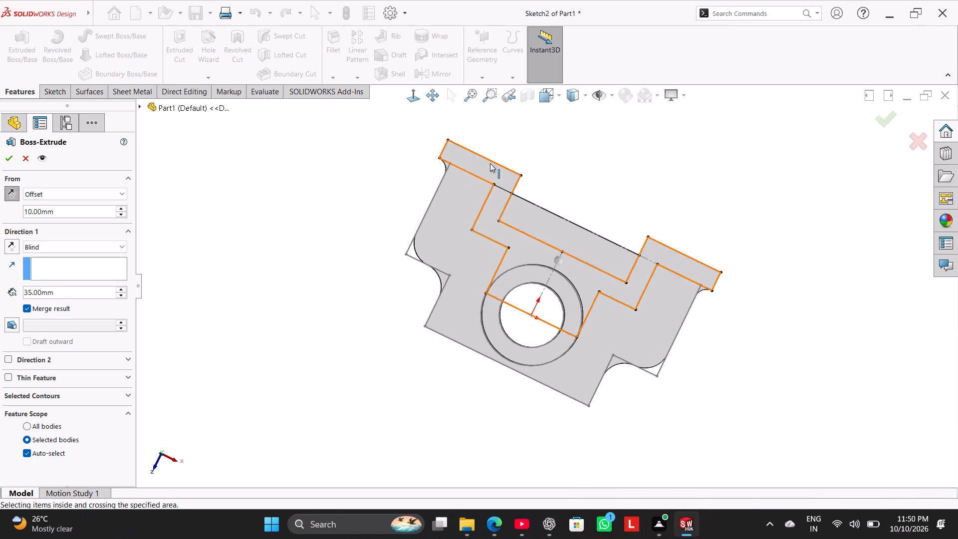
scroll(742, 277, down, 3)
scroll(643, 285, down, 2)
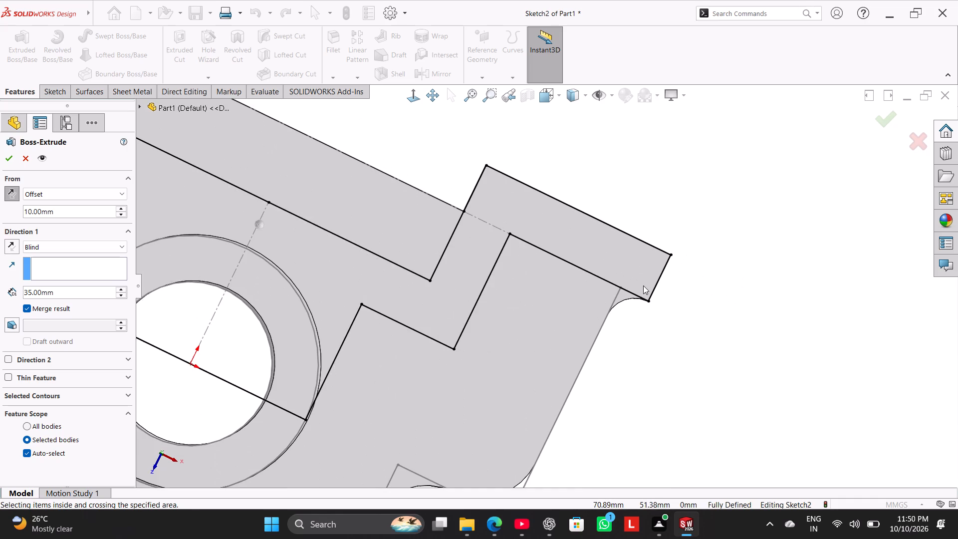
scroll(643, 285, up, 5)
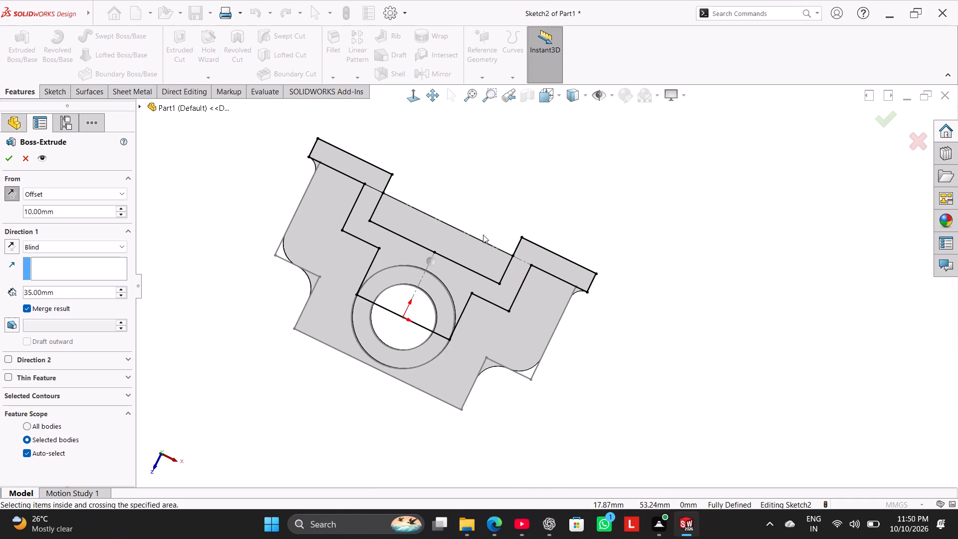
click(25, 164)
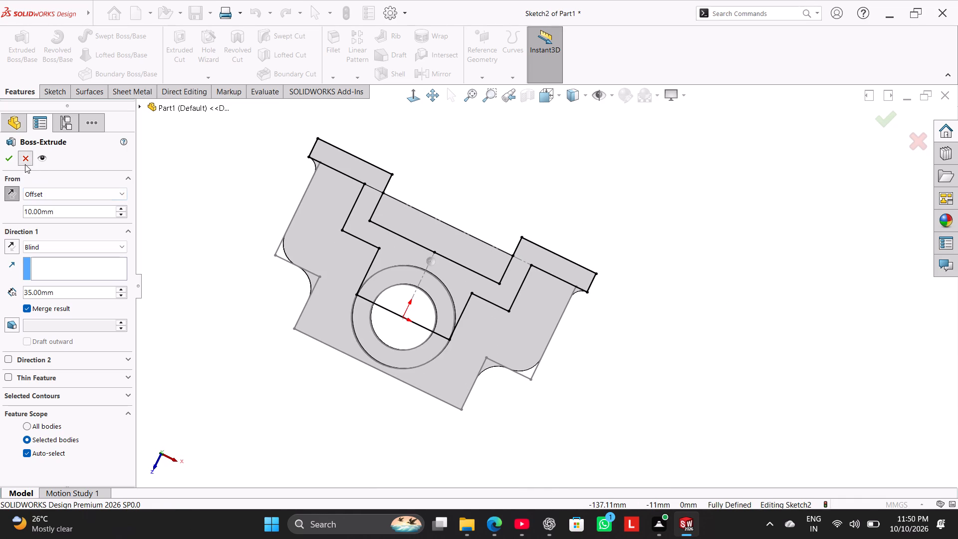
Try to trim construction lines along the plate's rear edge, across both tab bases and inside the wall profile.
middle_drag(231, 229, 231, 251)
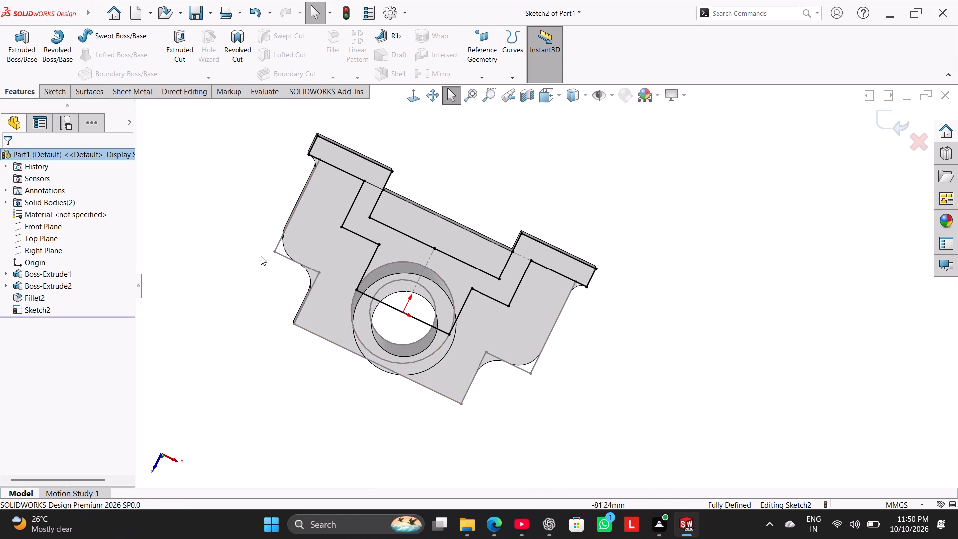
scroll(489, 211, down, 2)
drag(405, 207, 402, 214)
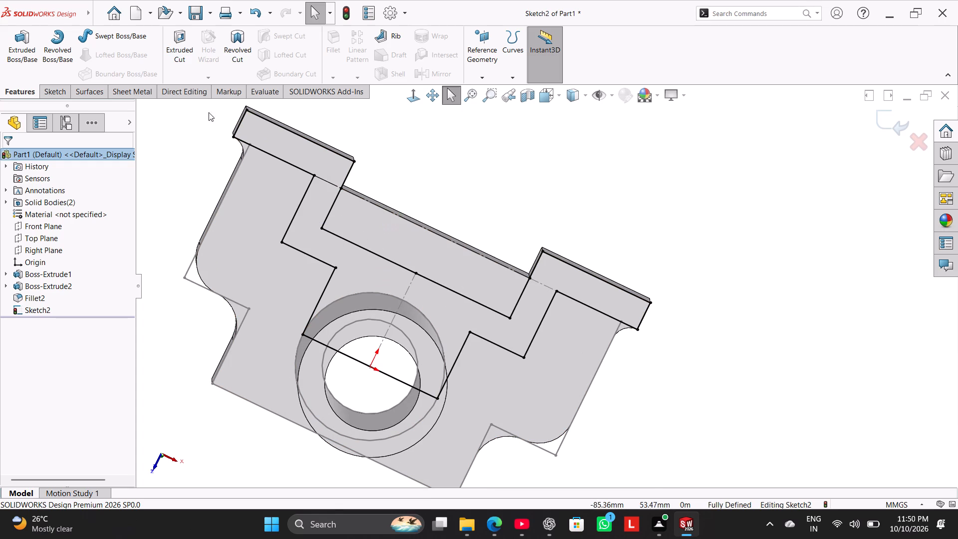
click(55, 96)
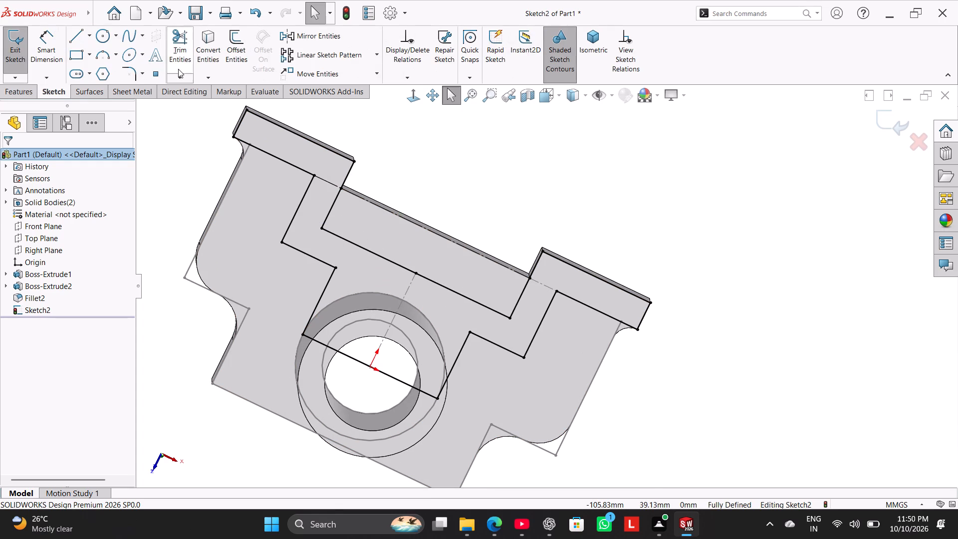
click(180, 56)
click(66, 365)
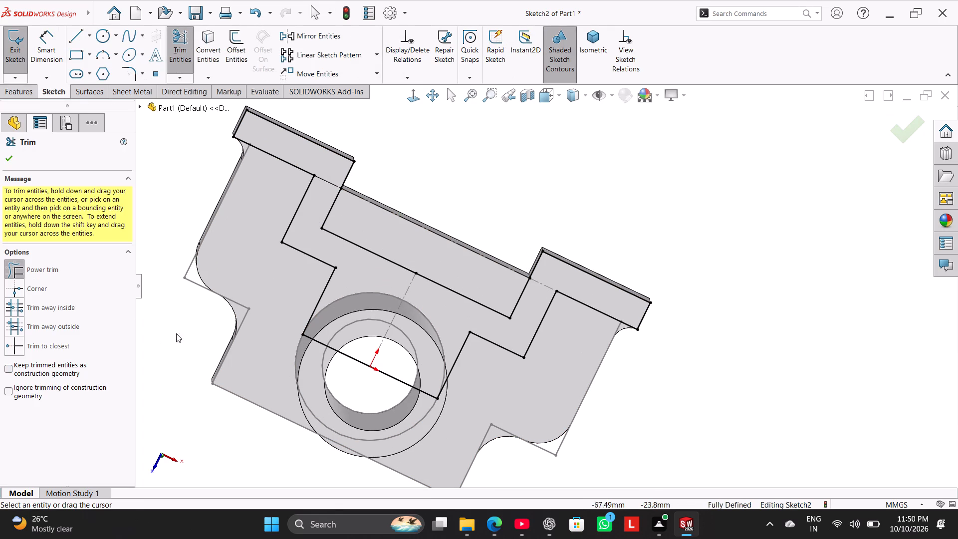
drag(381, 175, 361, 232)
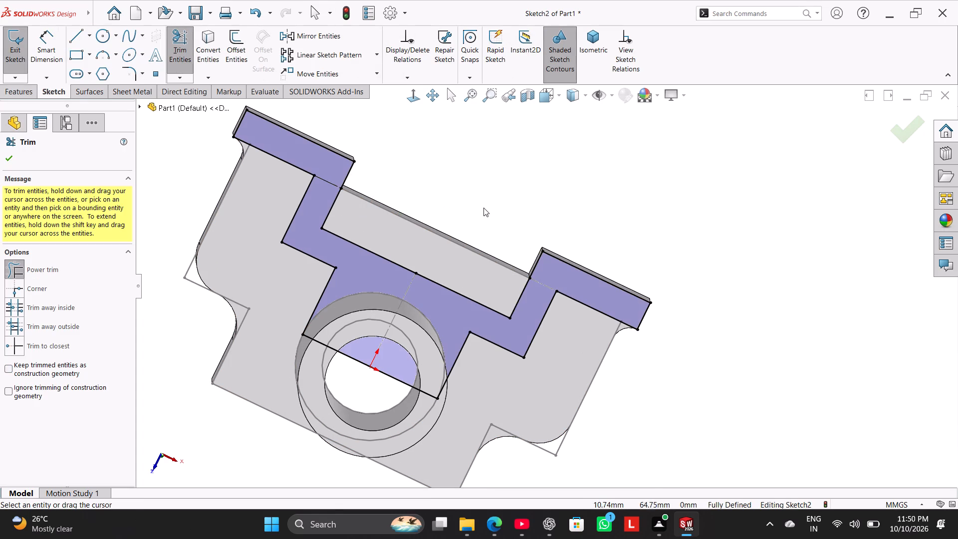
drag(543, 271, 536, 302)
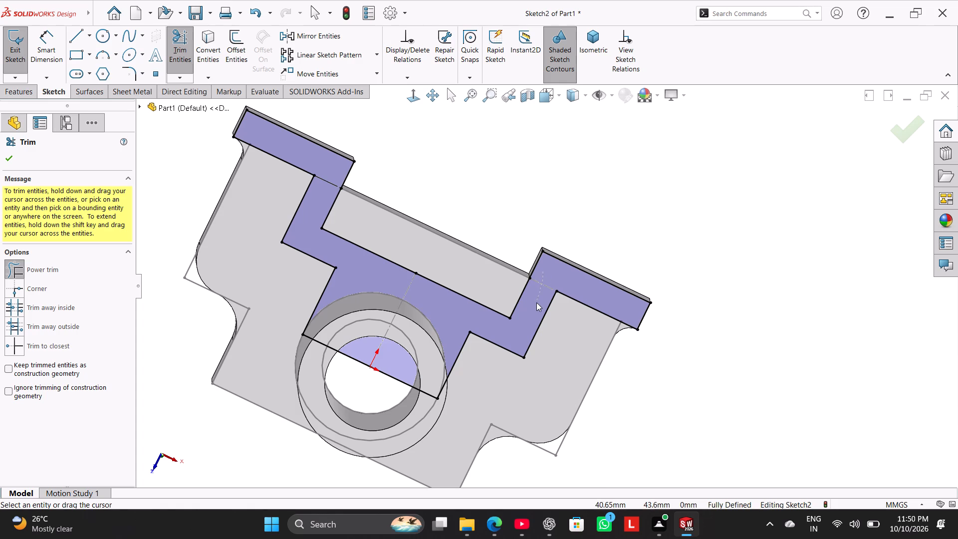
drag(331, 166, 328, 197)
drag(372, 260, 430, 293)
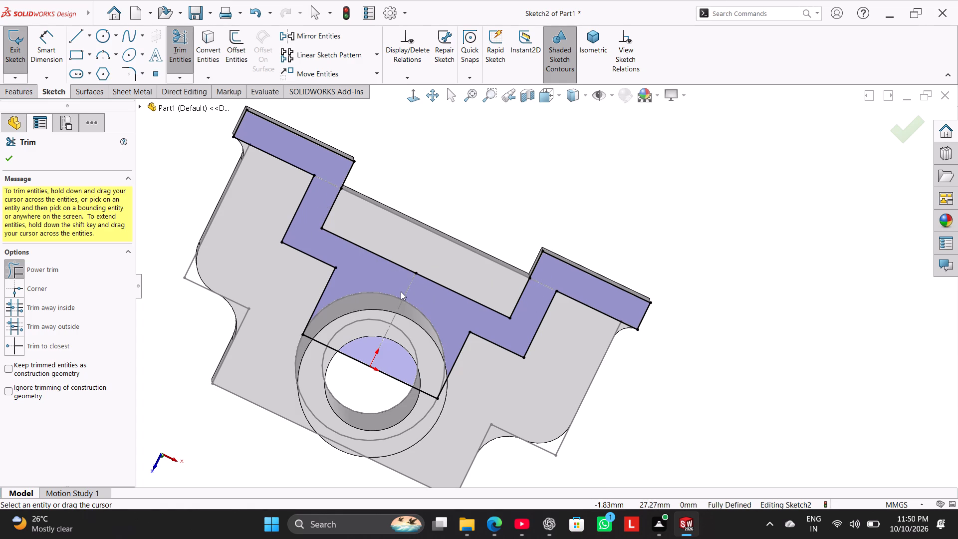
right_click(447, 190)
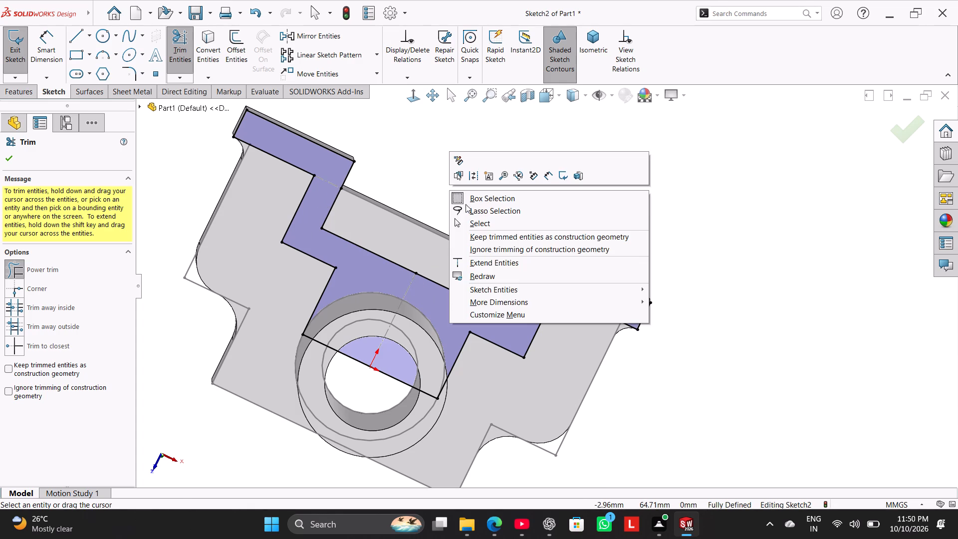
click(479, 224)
Trim both halves of the inner horizontal wall line and the two inner vertical lines up to the tabs.
click(187, 47)
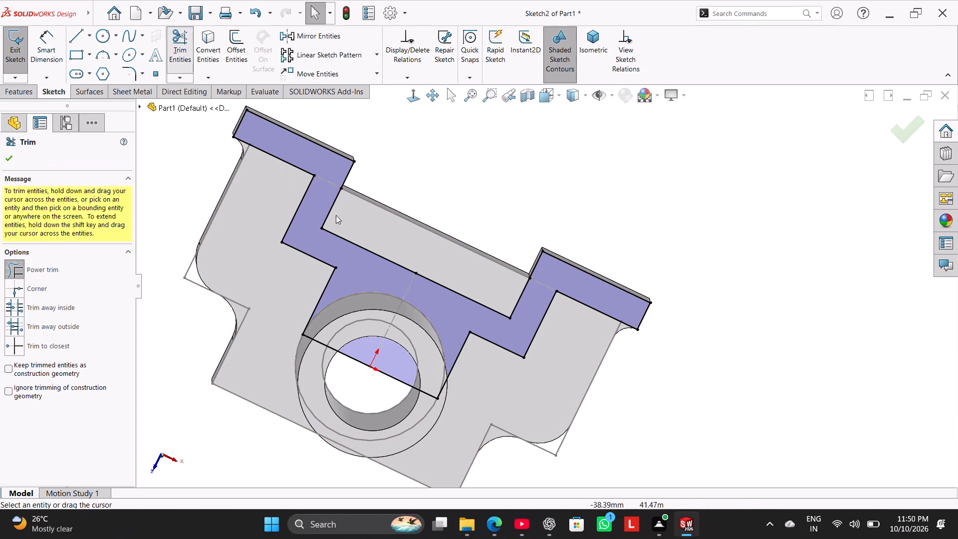
drag(364, 216, 364, 268)
drag(450, 256, 445, 299)
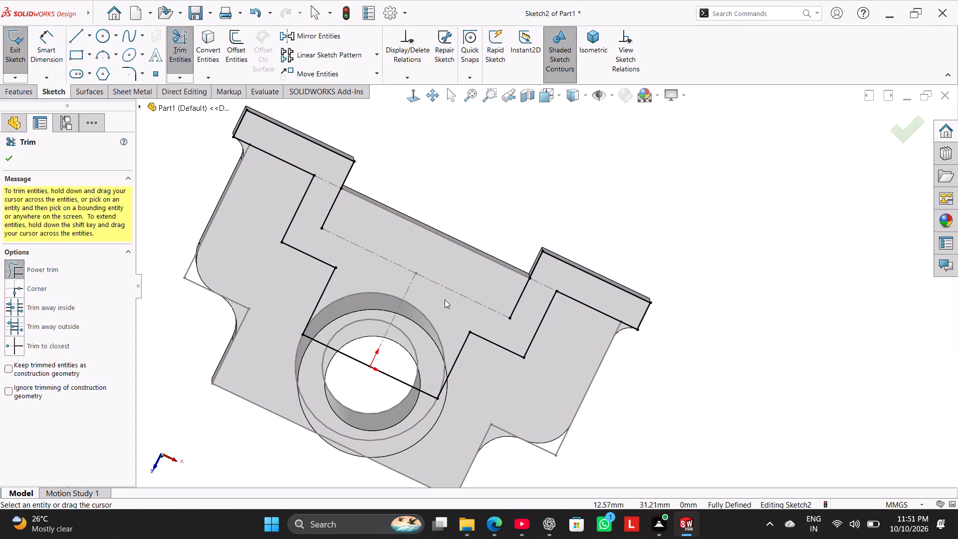
drag(517, 254, 560, 269)
drag(560, 269, 564, 274)
drag(504, 278, 535, 292)
drag(331, 173, 371, 180)
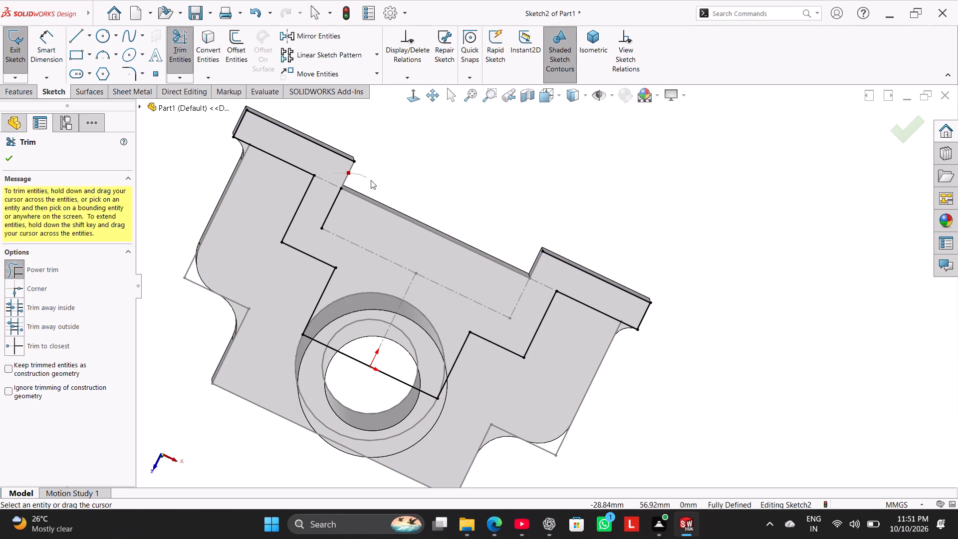
drag(371, 180, 375, 184)
drag(327, 199, 379, 207)
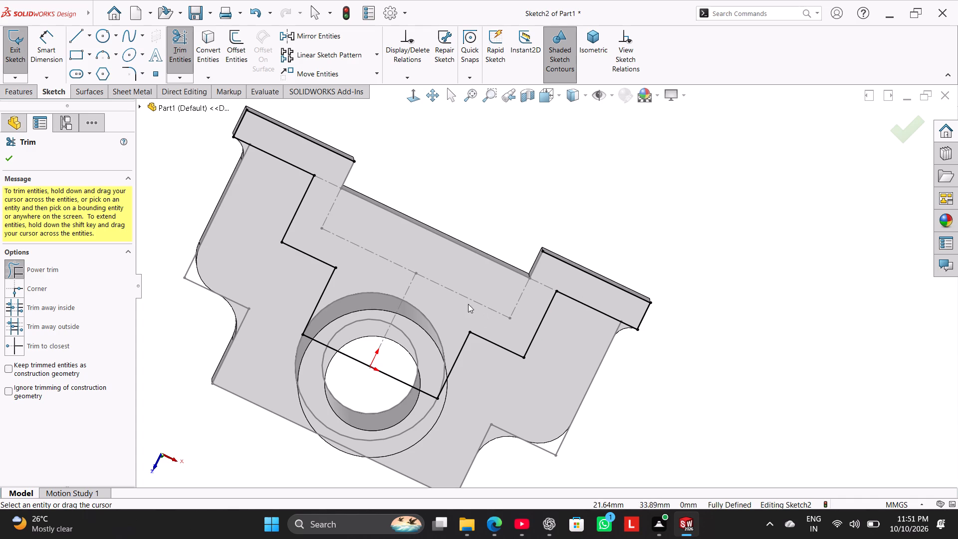
Trim the wall profile's horizontal line that crosses the ring through the origin.
drag(413, 345, 381, 390)
right_click(467, 184)
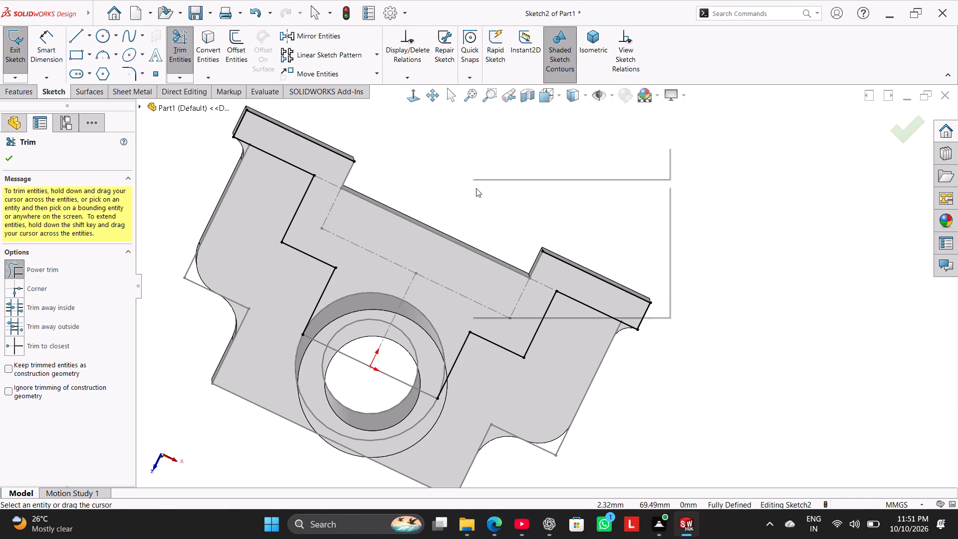
click(498, 216)
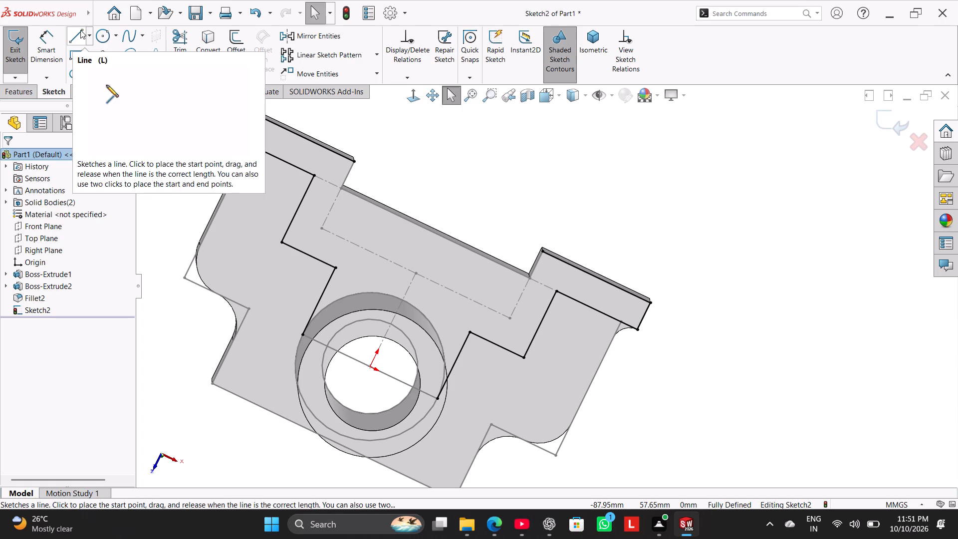
Redraw the inner wall outline between the tabs' inner rear corners as 25 mm vertical, 70 mm horizontal and 25 mm vertical lines.
click(79, 31)
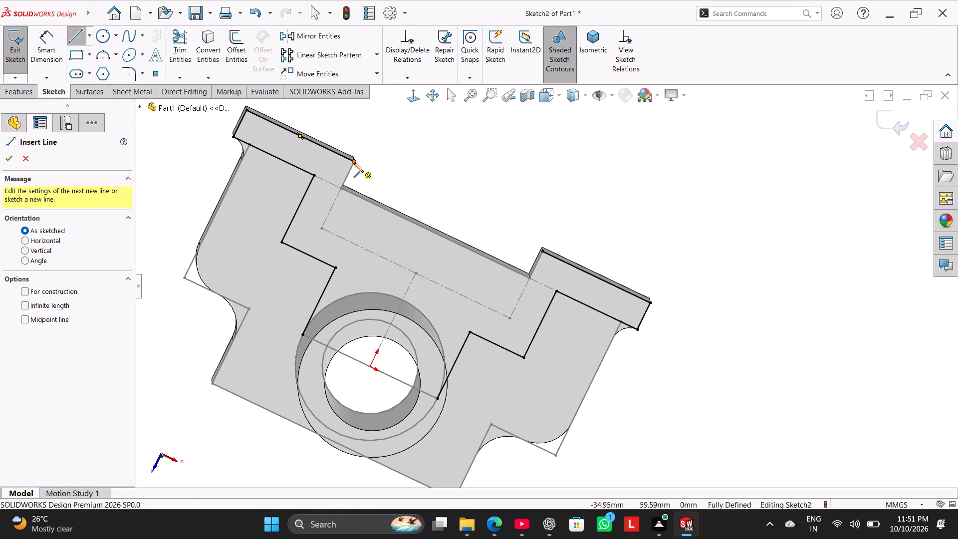
click(354, 163)
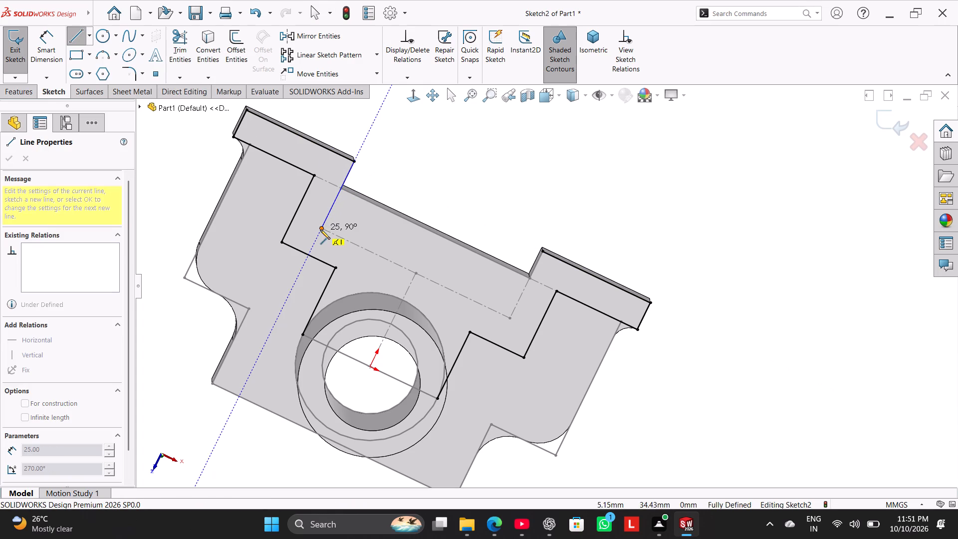
click(320, 230)
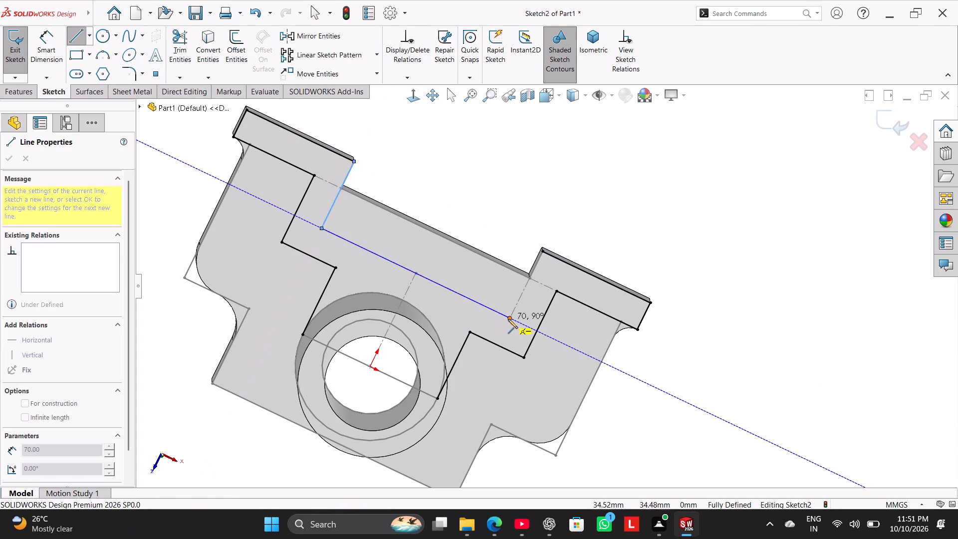
click(508, 319)
click(542, 251)
right_click(460, 208)
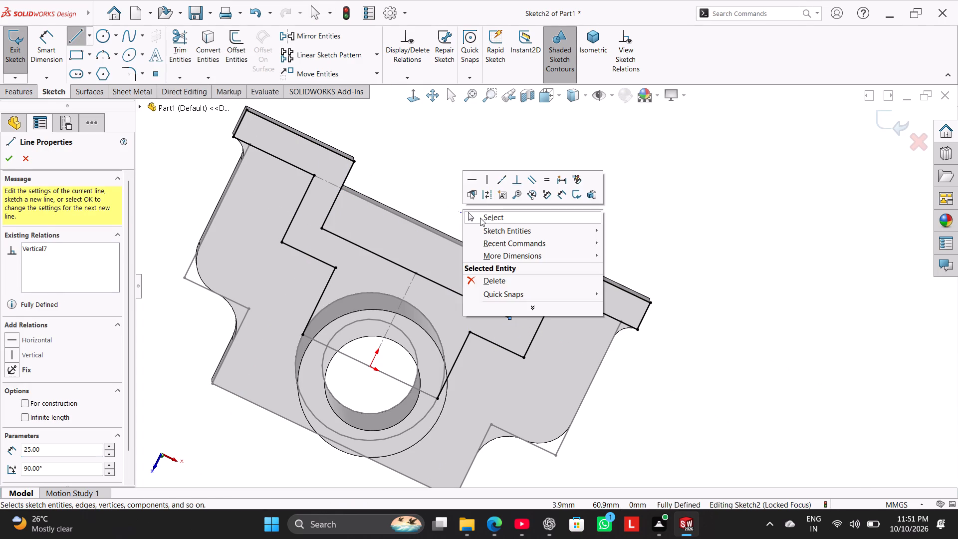
drag(481, 218, 474, 216)
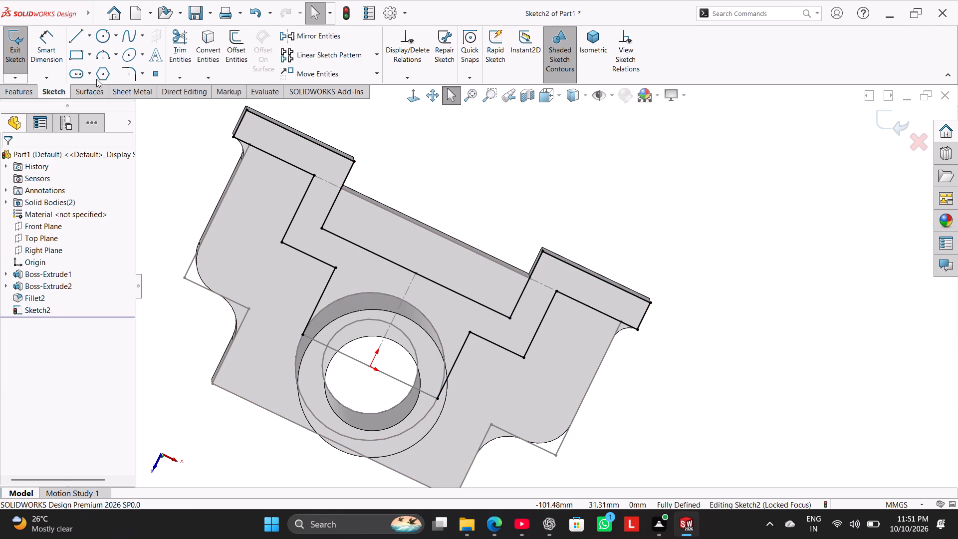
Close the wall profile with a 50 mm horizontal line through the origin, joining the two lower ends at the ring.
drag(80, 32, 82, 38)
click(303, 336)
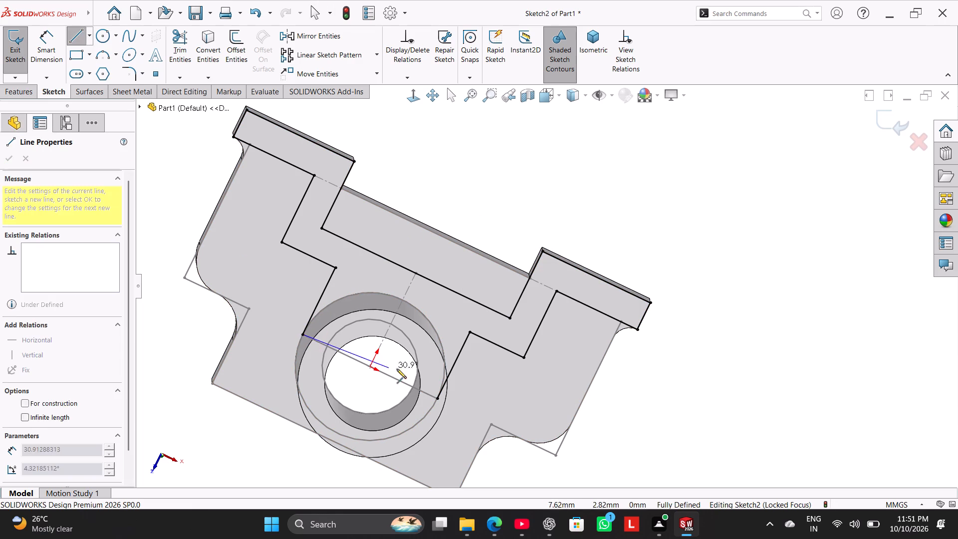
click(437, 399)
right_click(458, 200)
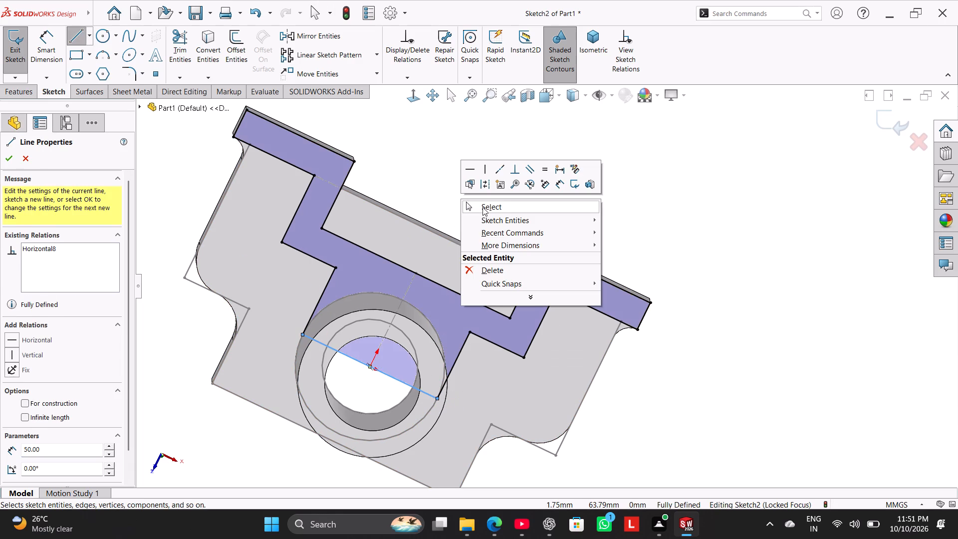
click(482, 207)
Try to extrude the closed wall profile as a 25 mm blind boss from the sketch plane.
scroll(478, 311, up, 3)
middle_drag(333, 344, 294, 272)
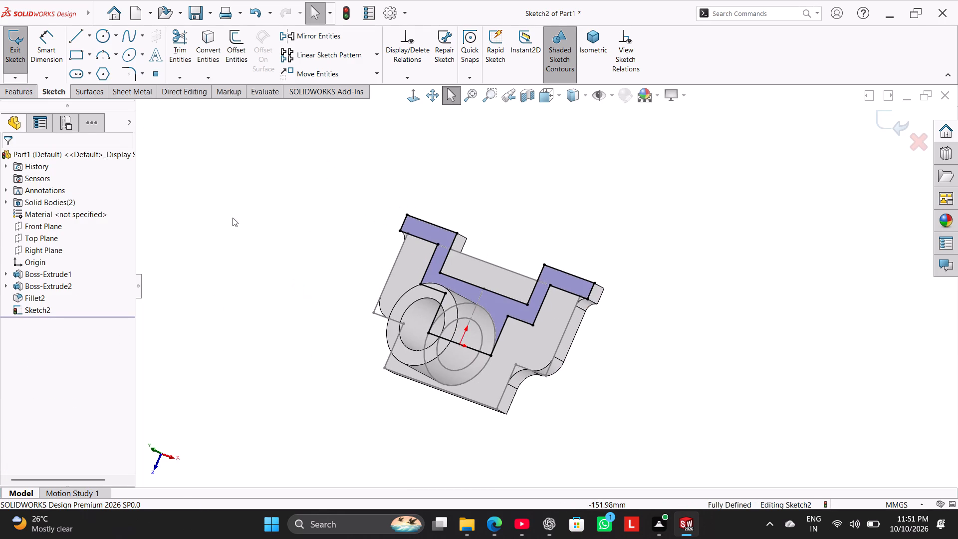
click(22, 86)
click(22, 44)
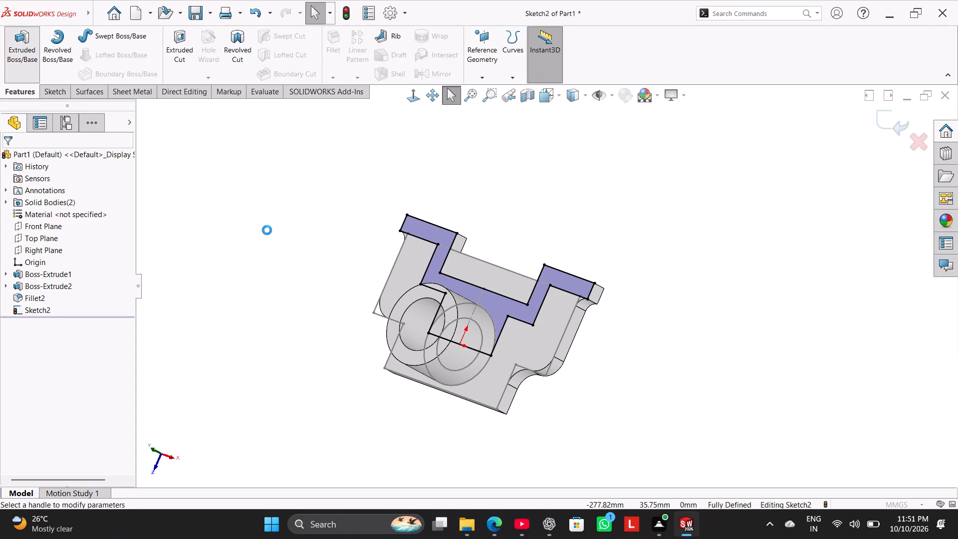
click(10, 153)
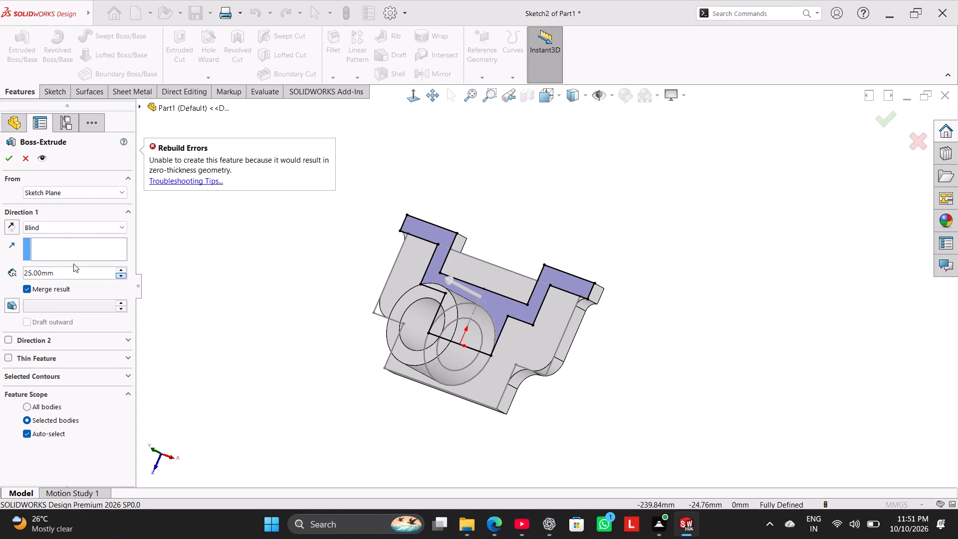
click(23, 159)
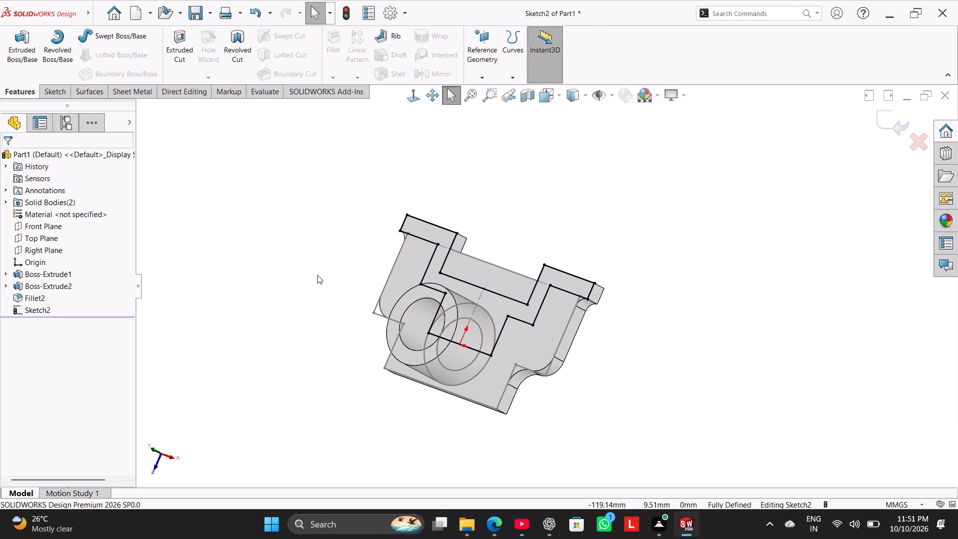
Examine the wall profile against the ring and base plate from several angles, and normal to the sketch plane.
middle_drag(249, 239, 222, 210)
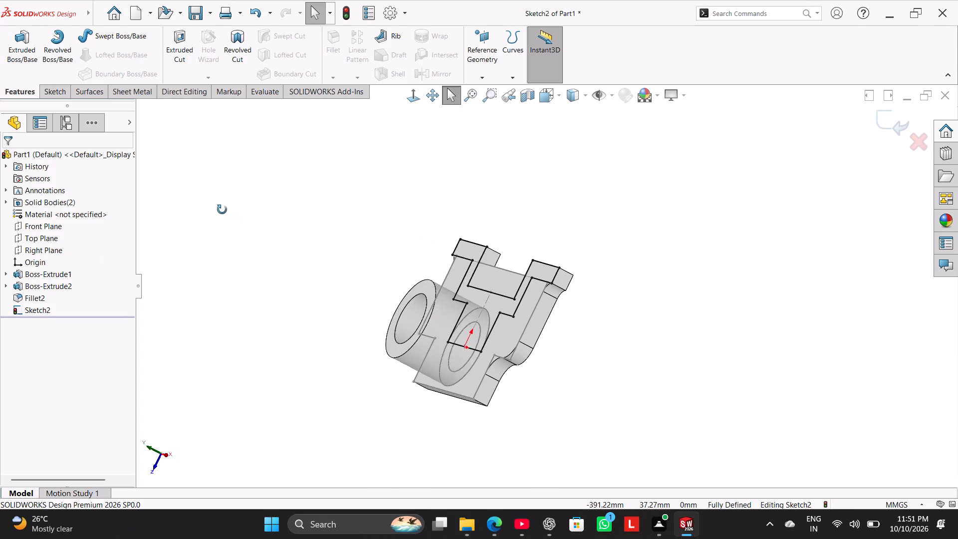
middle_drag(222, 210, 297, 276)
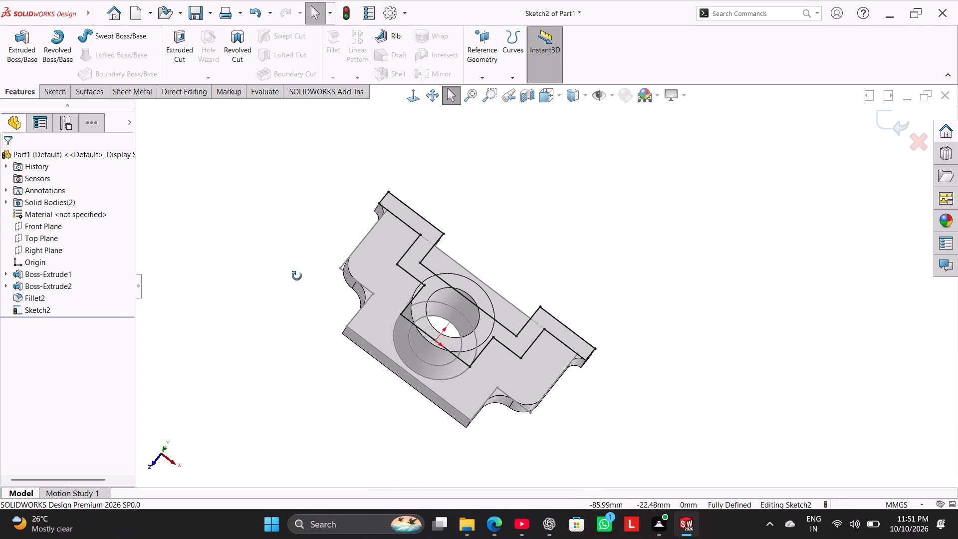
middle_drag(297, 276, 361, 267)
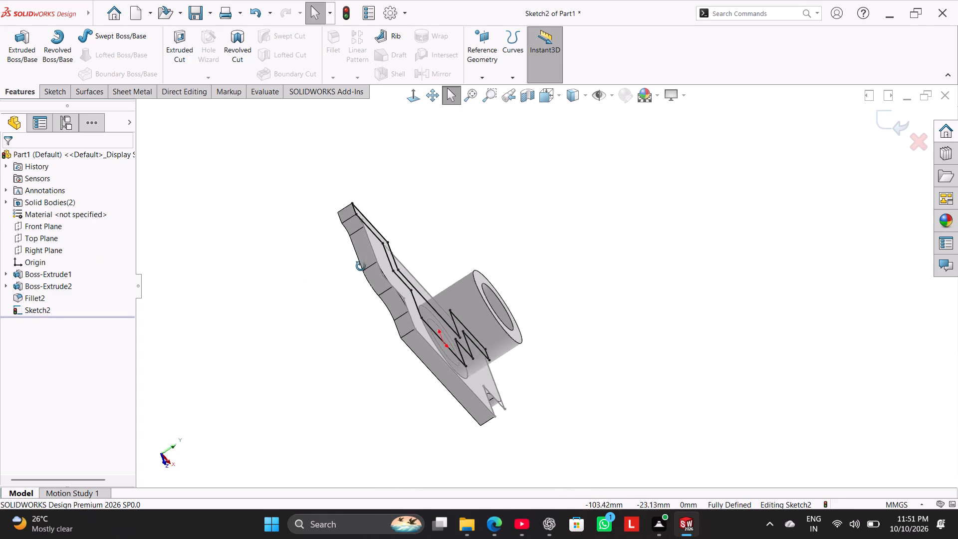
middle_drag(361, 267, 305, 341)
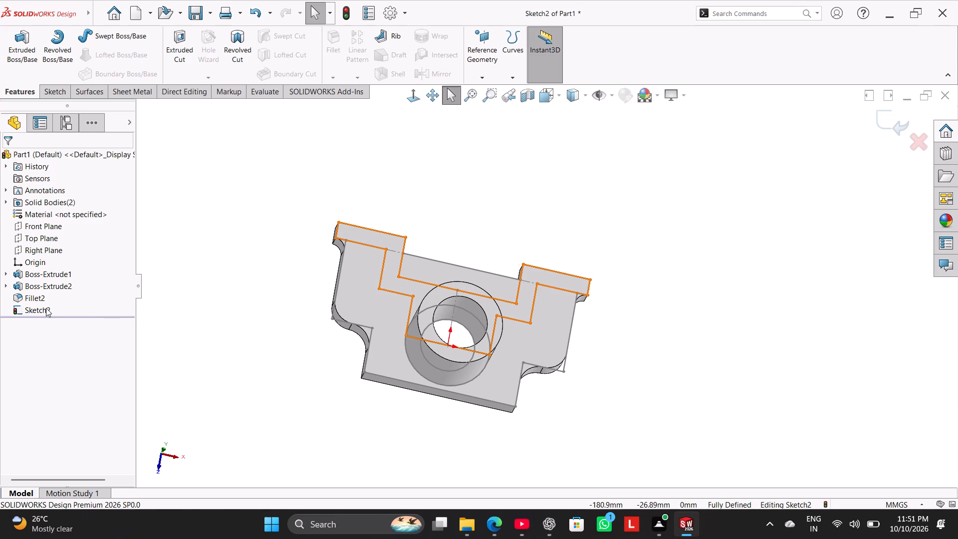
click(36, 307)
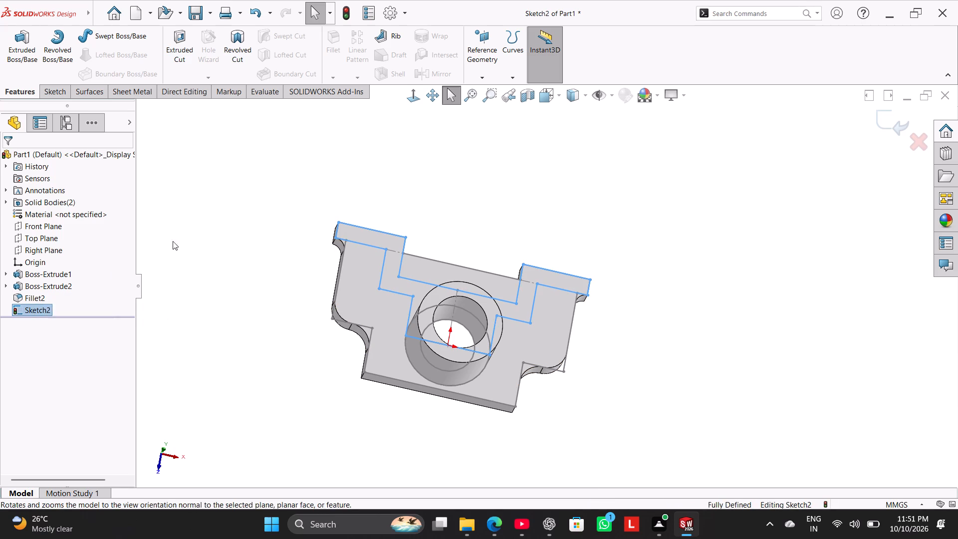
click(220, 220)
click(53, 91)
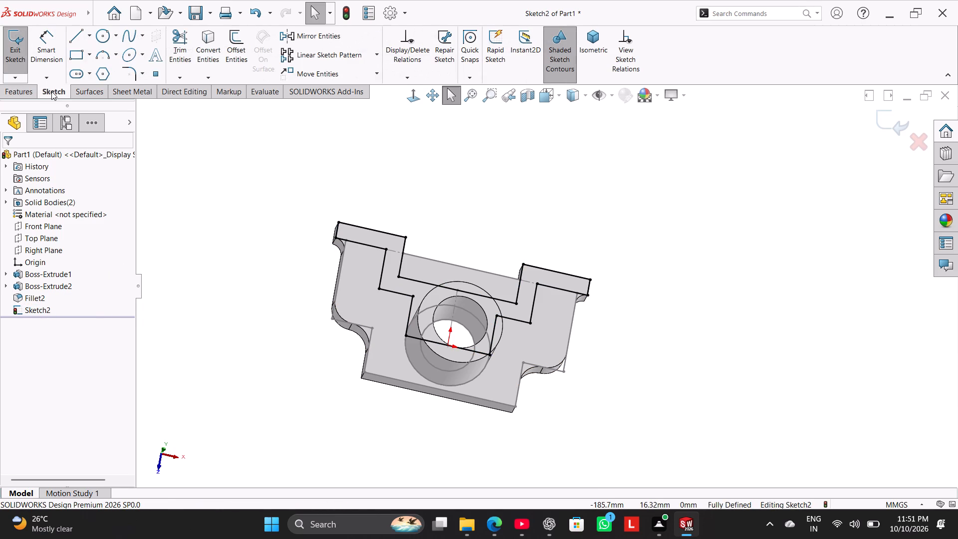
click(411, 95)
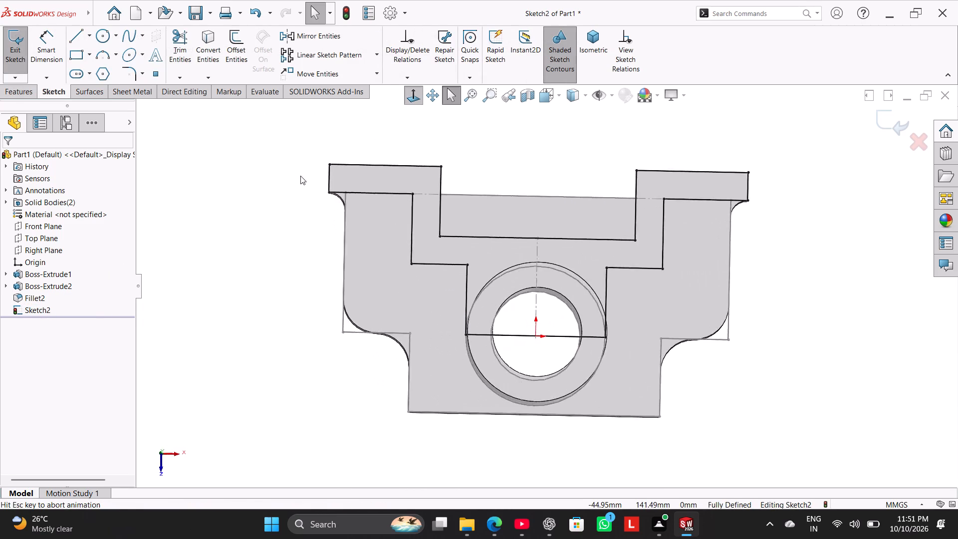
click(272, 194)
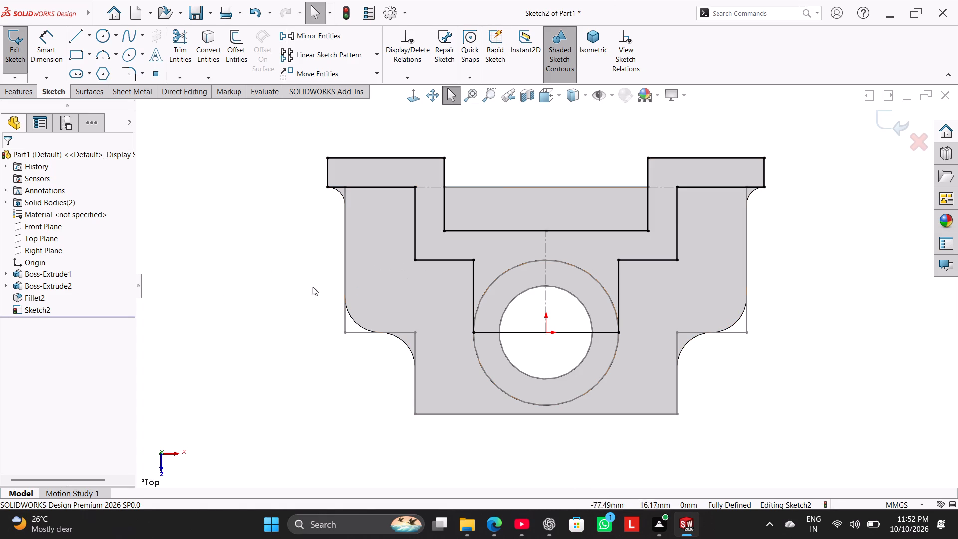
Delete all lines of the wall profile in Sketch2, starting with the left step's 20 mm horizontal line.
right_click(451, 260)
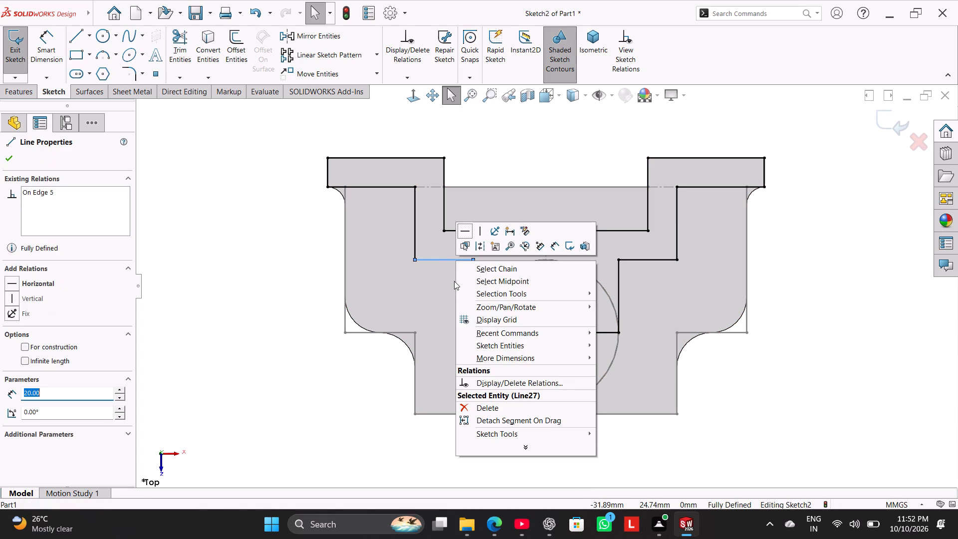
click(492, 407)
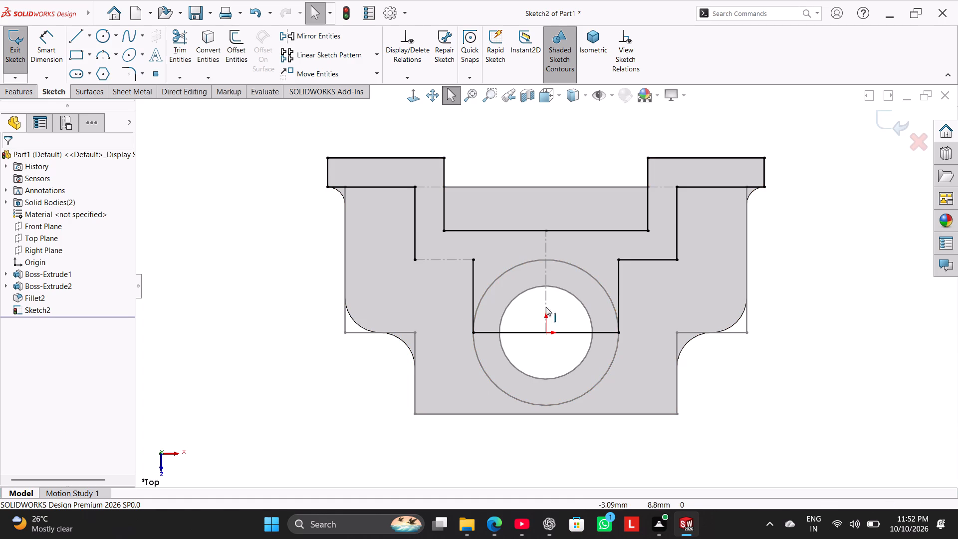
drag(822, 391, 284, 108)
right_click(283, 225)
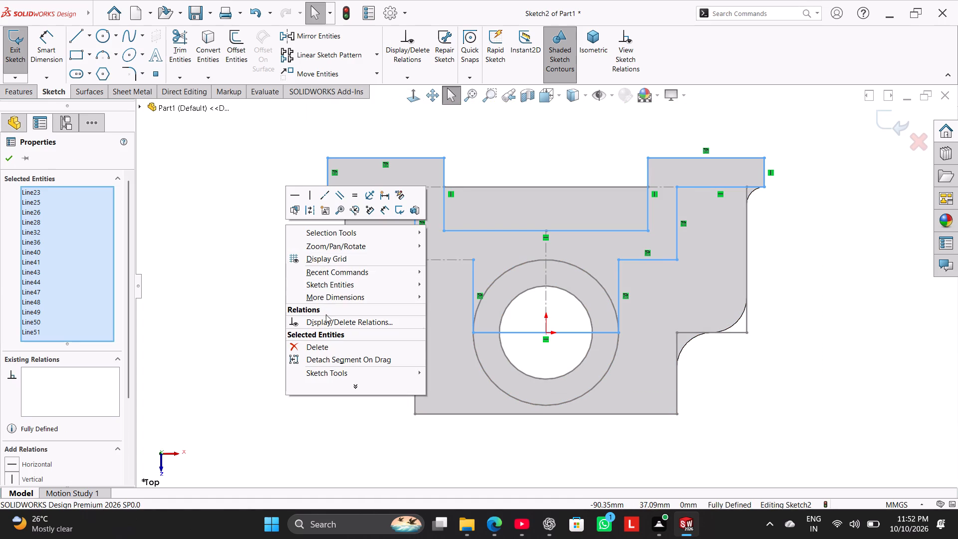
click(327, 352)
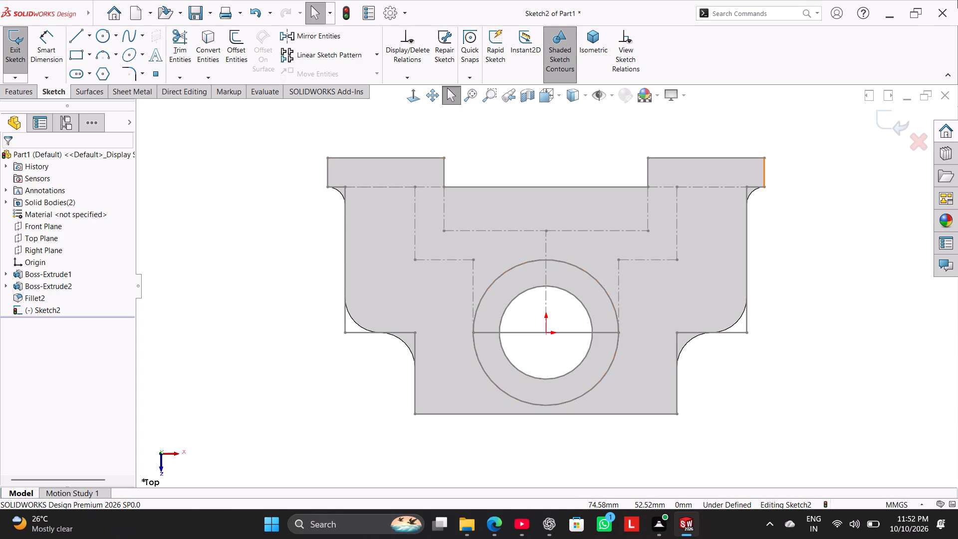
Exit the emptied wall sketch and open Sketch1 under Boss-Extrude1 for editing.
click(5, 275)
right_click(41, 285)
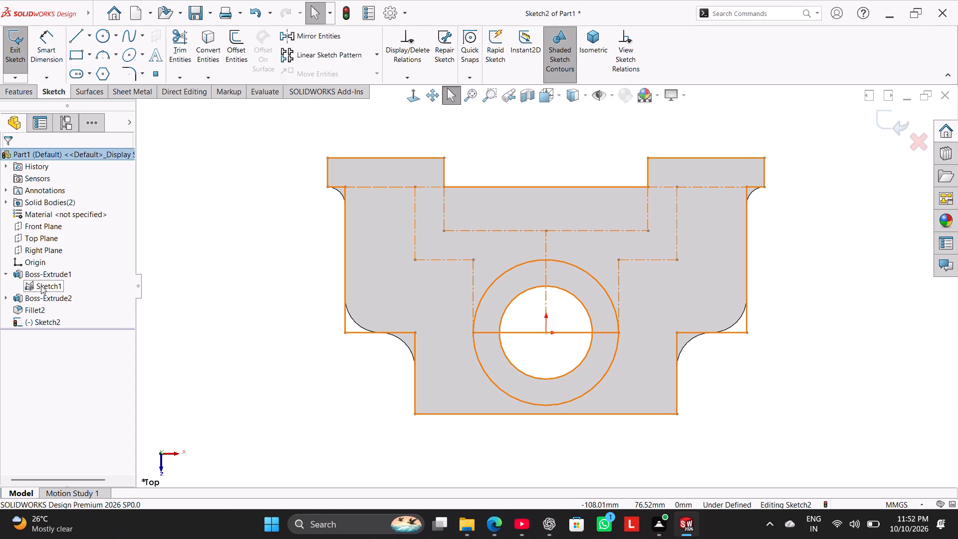
click(200, 189)
right_click(24, 282)
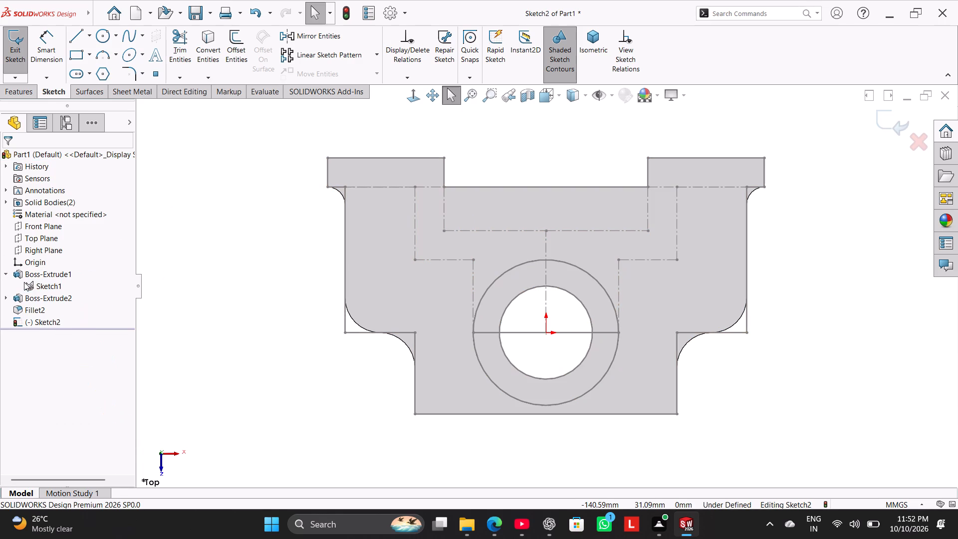
click(20, 47)
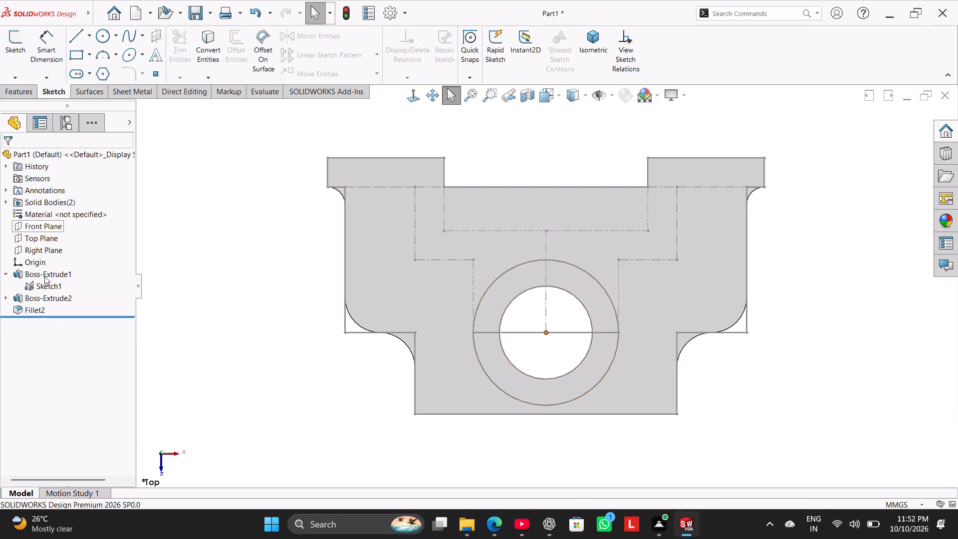
right_click(45, 283)
click(58, 254)
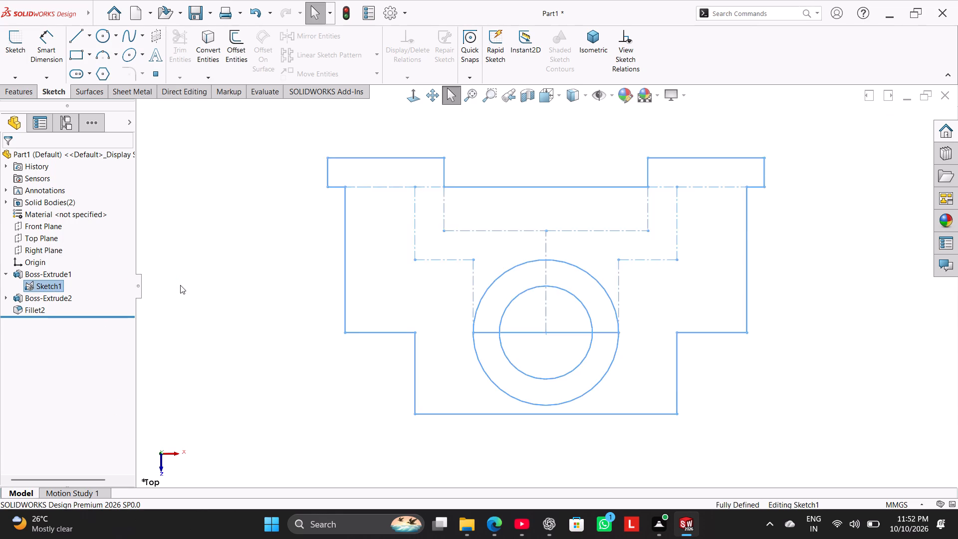
Delete the 70 mm horizontal line between the two tabs along the plate's rear edge.
scroll(482, 216, up, 1)
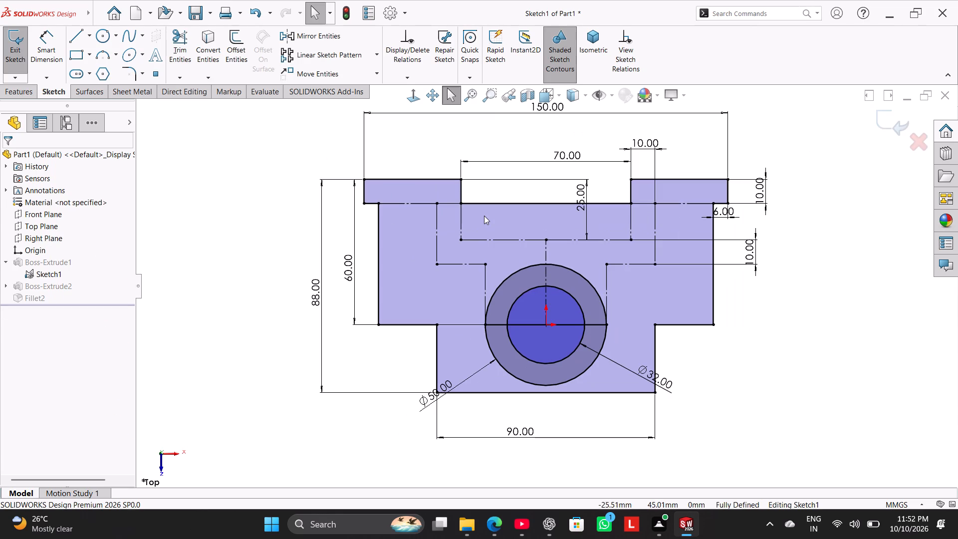
right_click(543, 203)
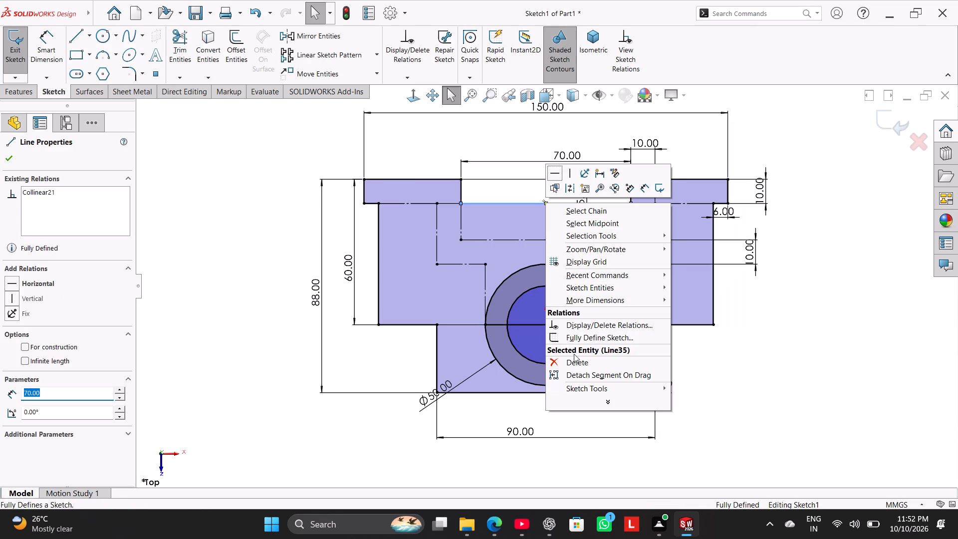
click(577, 364)
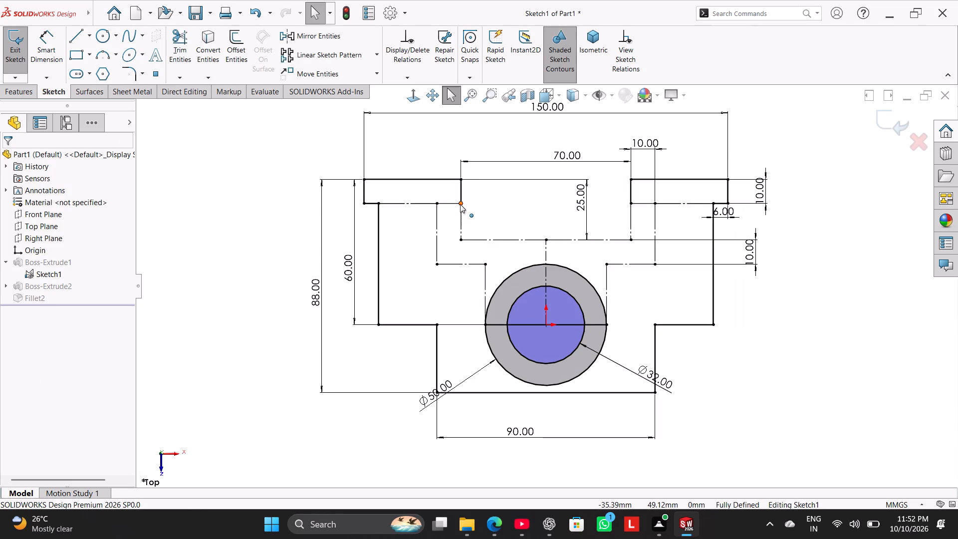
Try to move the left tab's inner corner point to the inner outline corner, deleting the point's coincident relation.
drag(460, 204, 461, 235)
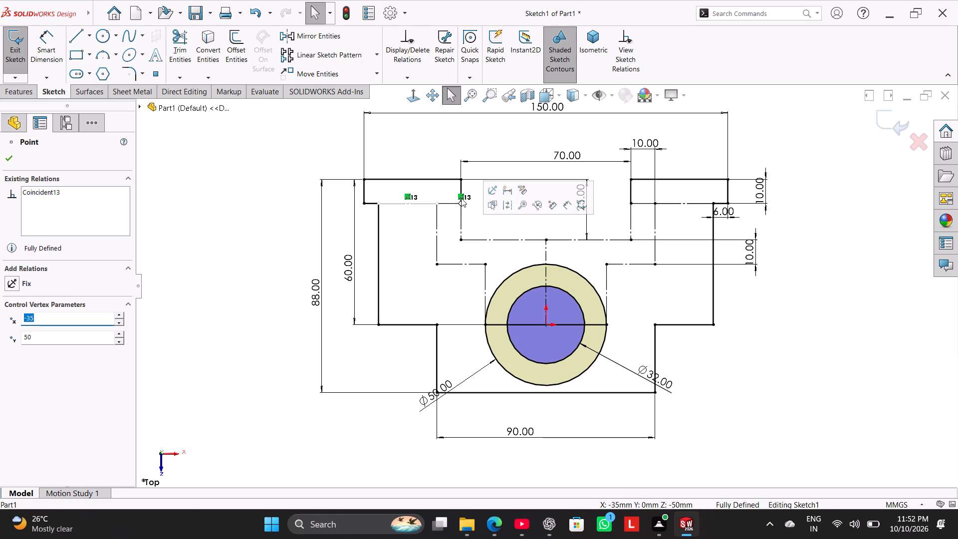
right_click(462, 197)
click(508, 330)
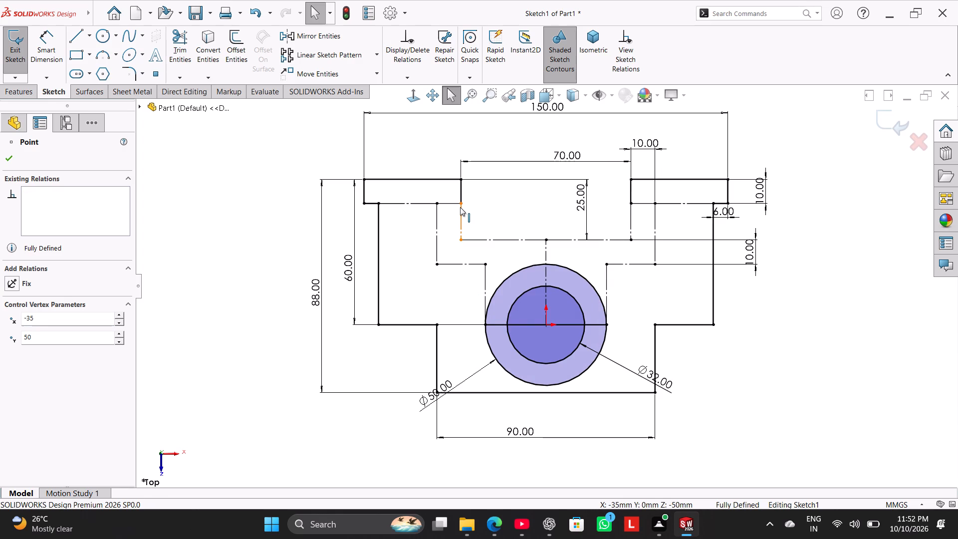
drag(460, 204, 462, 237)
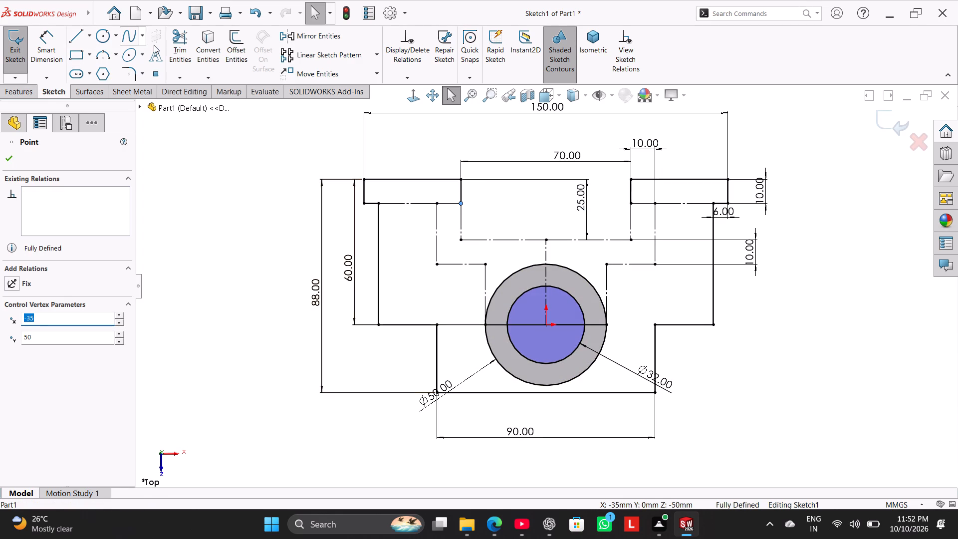
Trim both tabs' inner vertical edges, the construction verticals below them and the left wall's outer construction vertical.
click(179, 42)
drag(487, 207, 448, 193)
drag(639, 189, 612, 201)
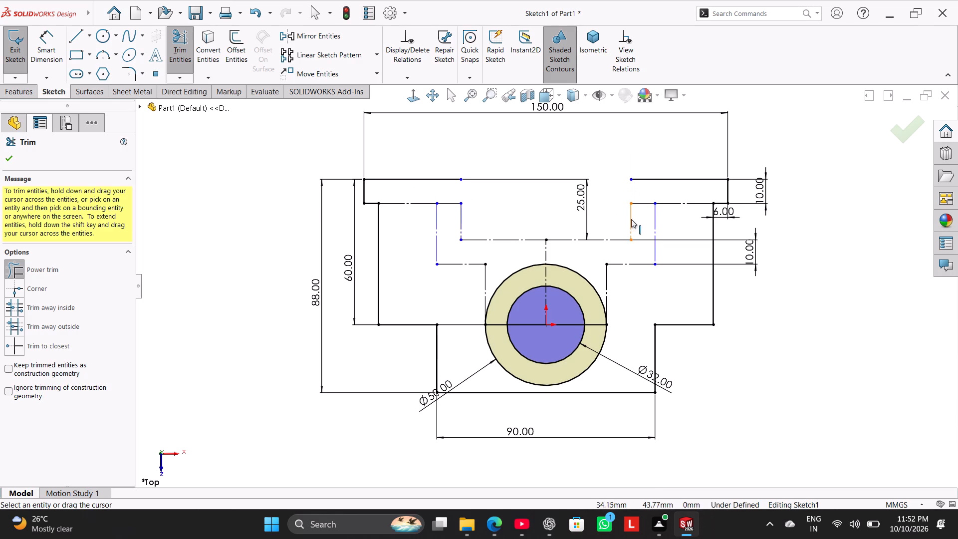
drag(639, 221, 616, 221)
drag(493, 209, 460, 220)
drag(460, 218, 428, 230)
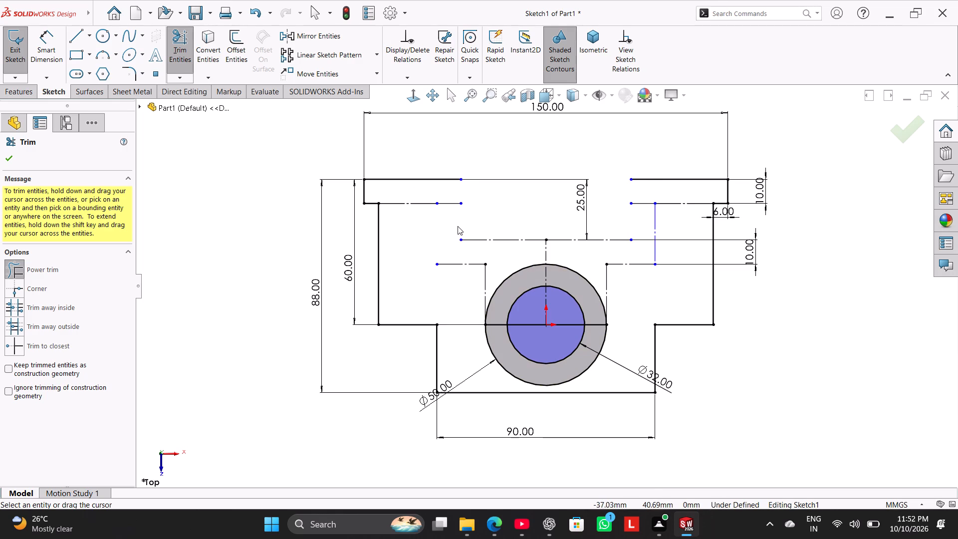
Trim the left tab base and step construction lines, the vertical above the ring's left side and the inner horizontal line.
drag(475, 209, 461, 209)
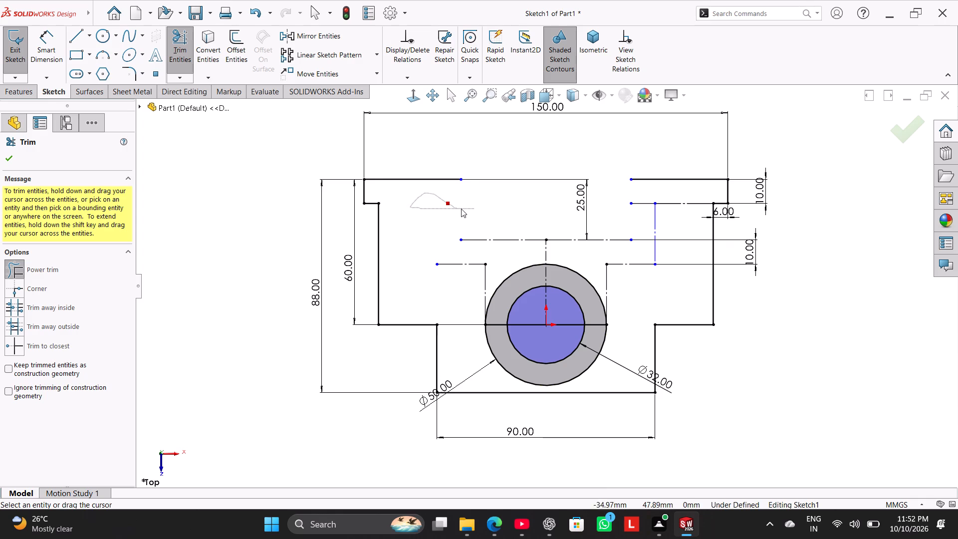
drag(461, 209, 459, 220)
drag(438, 254, 470, 262)
drag(472, 226, 487, 263)
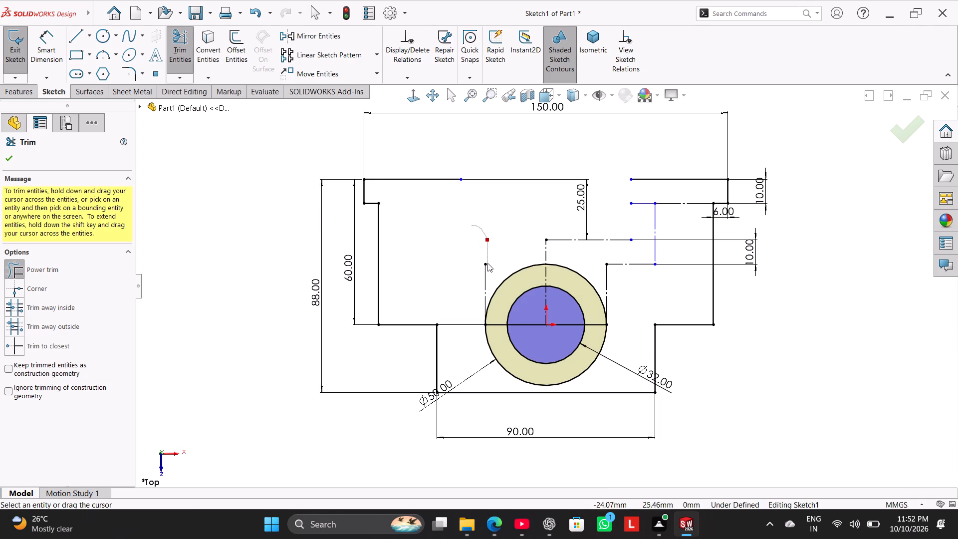
drag(487, 263, 566, 252)
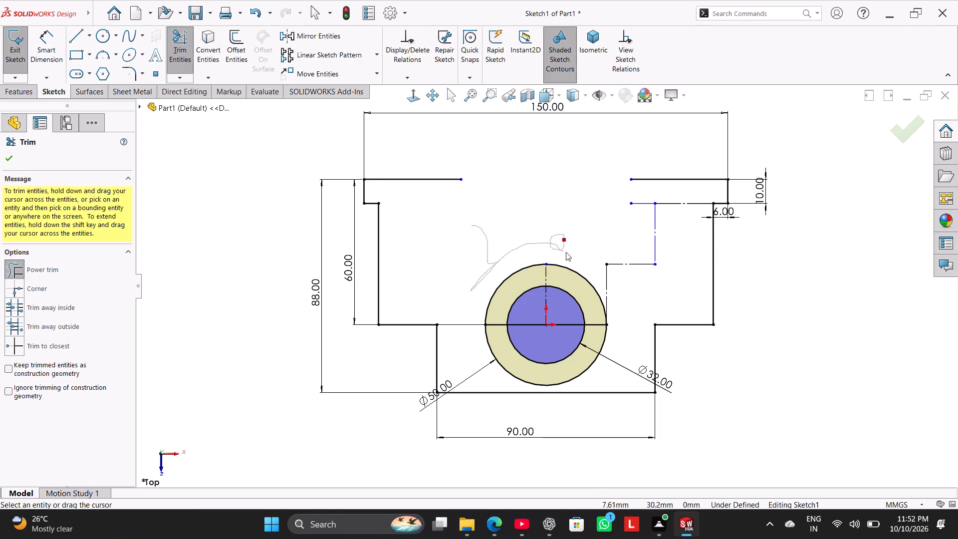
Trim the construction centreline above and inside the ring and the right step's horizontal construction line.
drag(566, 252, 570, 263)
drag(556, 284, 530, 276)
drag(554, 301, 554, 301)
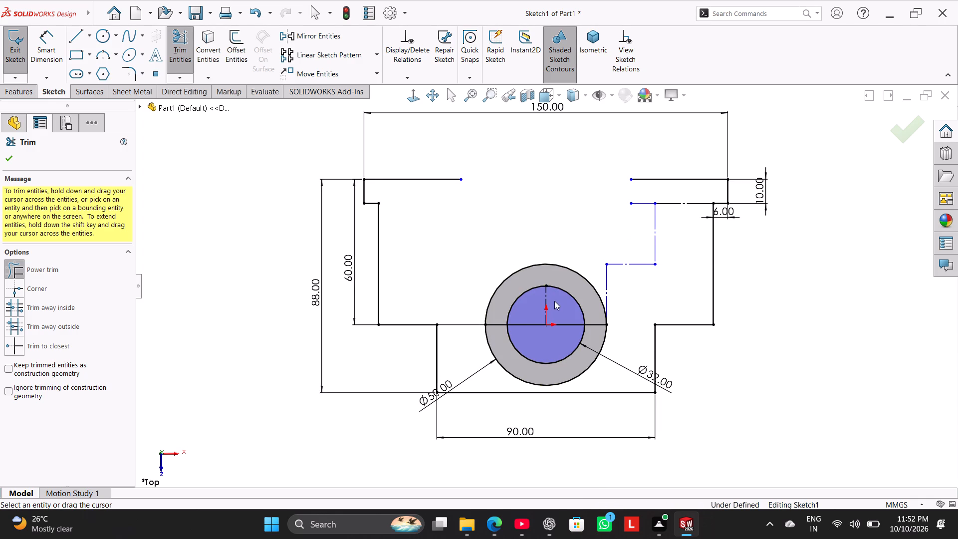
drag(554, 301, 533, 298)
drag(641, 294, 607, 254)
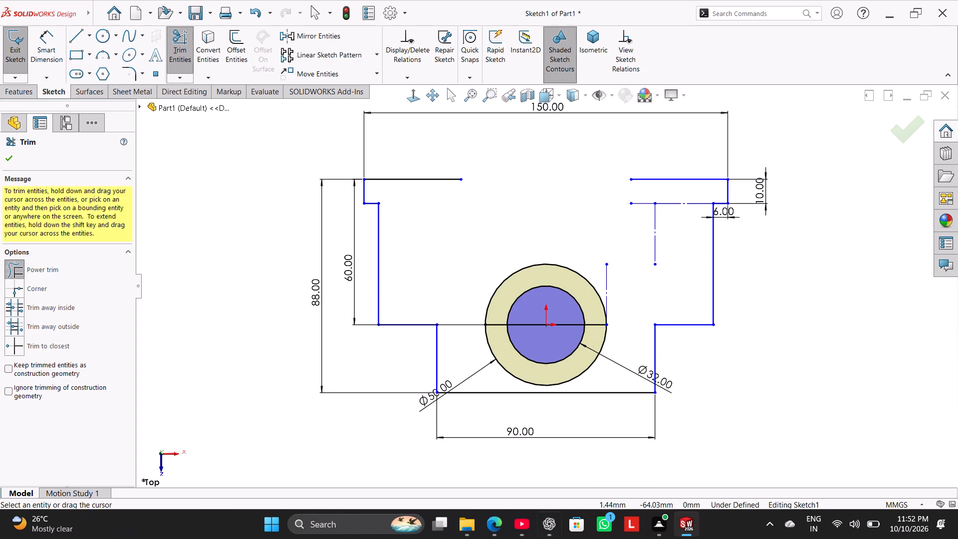
Undo the recent trims until both tabs' inner edges, the step construction lines and the 70 mm gap dimension are restored.
ctrl+drag(0, 538, 0, 351)
key(ctrl+z)
key(ctrl+z)
key(ctrl+z)
key(ctrl+z)
key(ctrl+z)
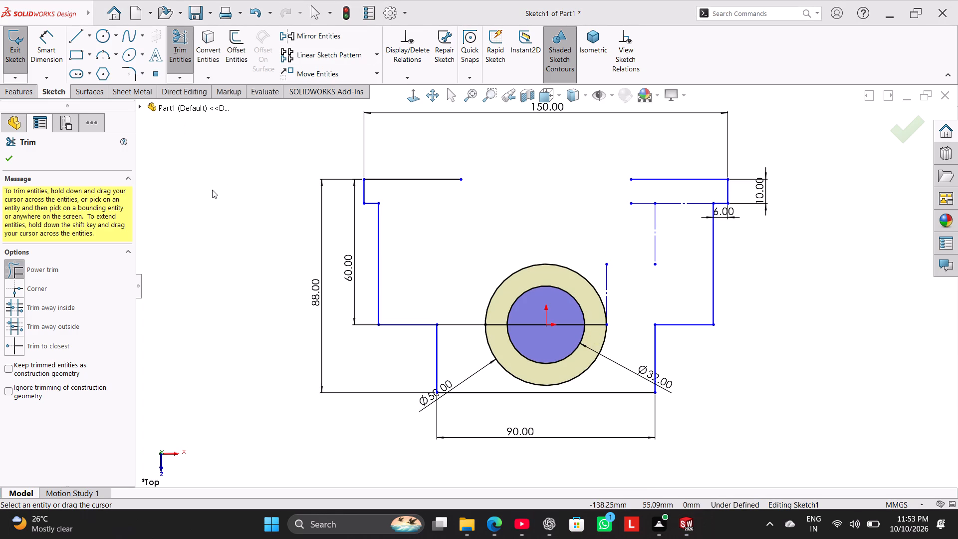
click(181, 49)
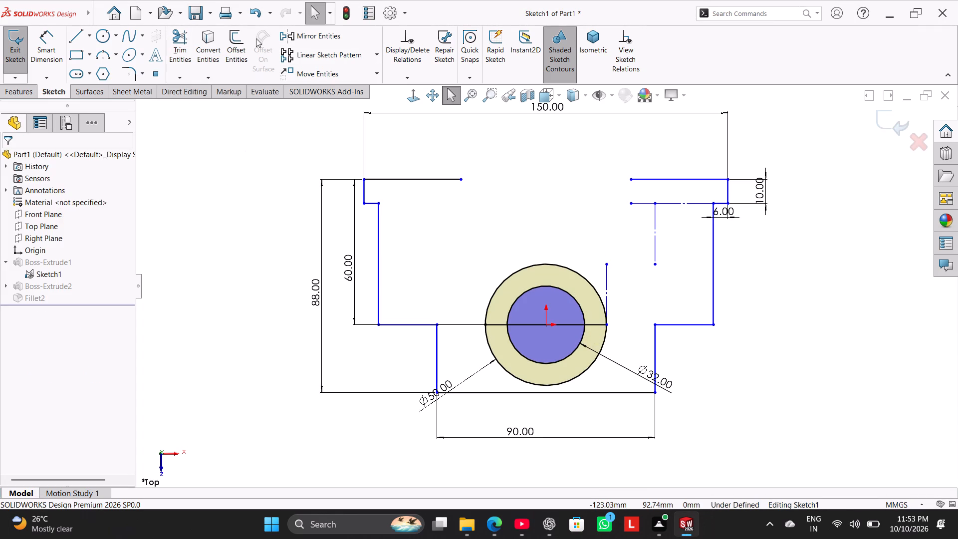
click(258, 16)
click(258, 16)
click(258, 16)
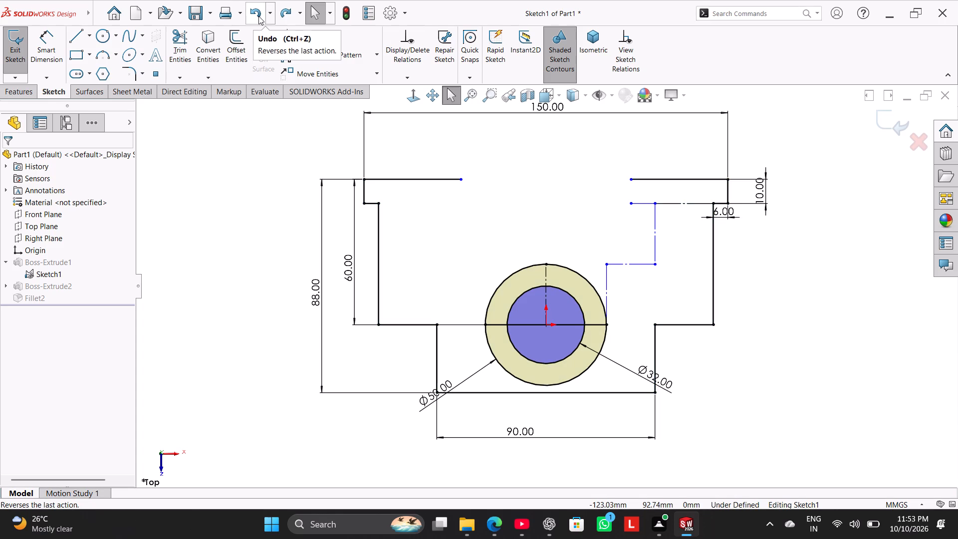
click(258, 16)
click(258, 16)
click(258, 16)
click(258, 16)
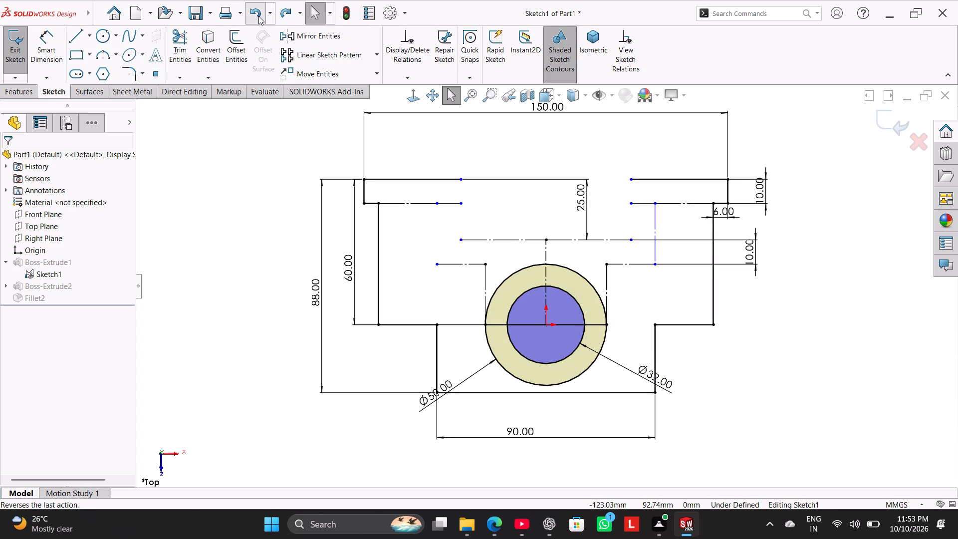
click(258, 16)
click(258, 16)
click(258, 16)
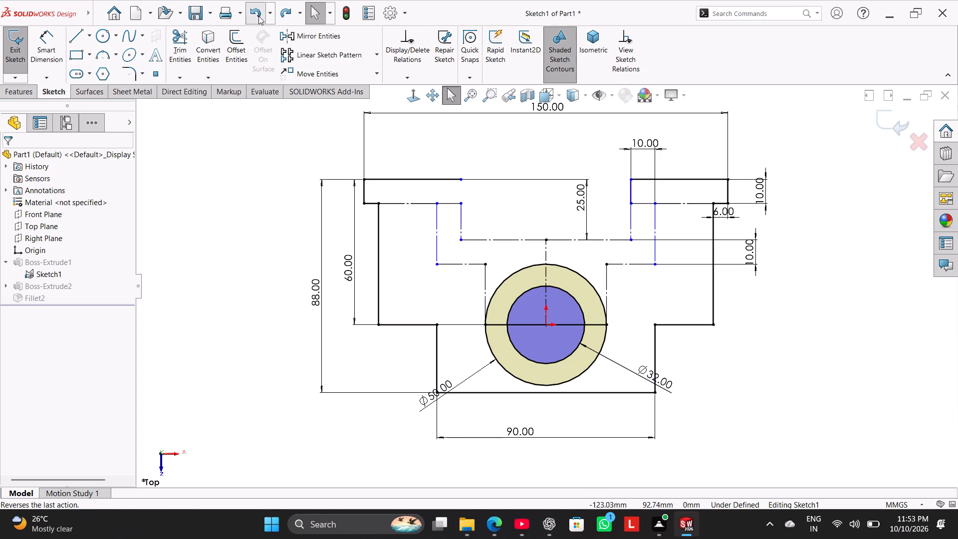
click(258, 16)
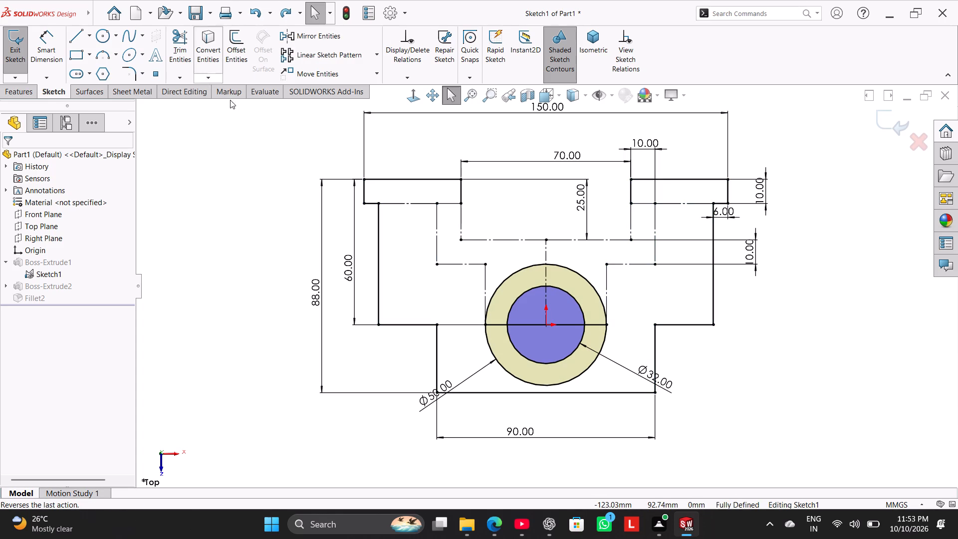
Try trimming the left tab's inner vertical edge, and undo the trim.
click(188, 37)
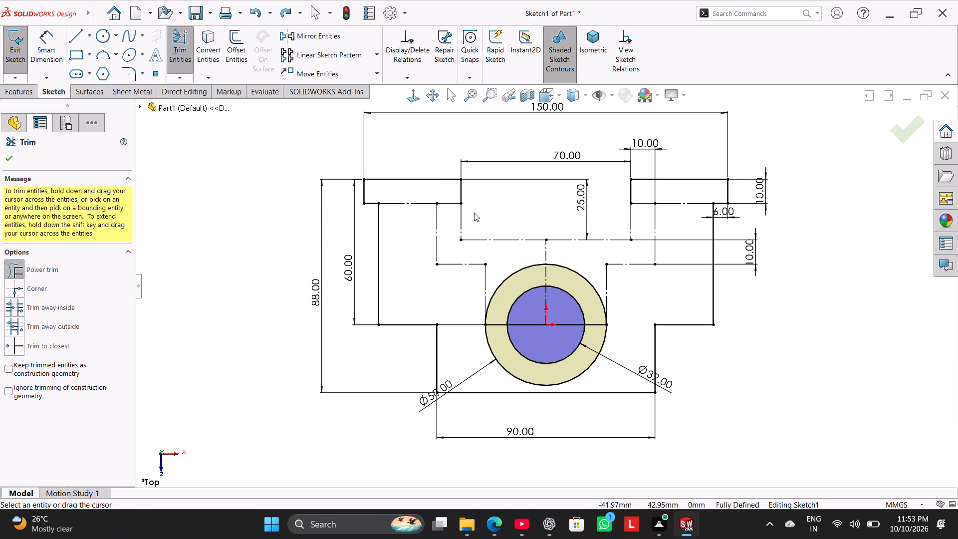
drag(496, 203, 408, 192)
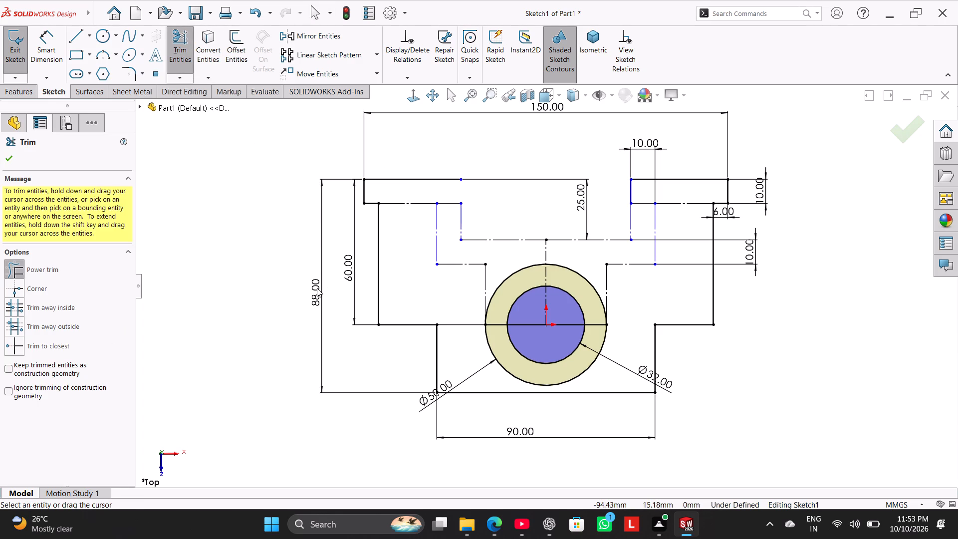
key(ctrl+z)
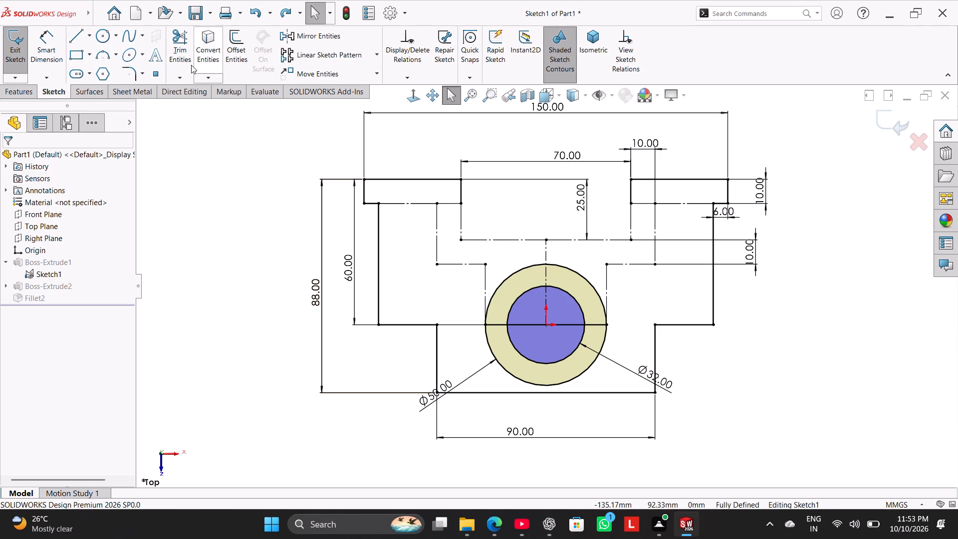
Trim the inner vertical edges of both tabs, keeping the trimmed entities as construction geometry.
click(178, 43)
click(36, 376)
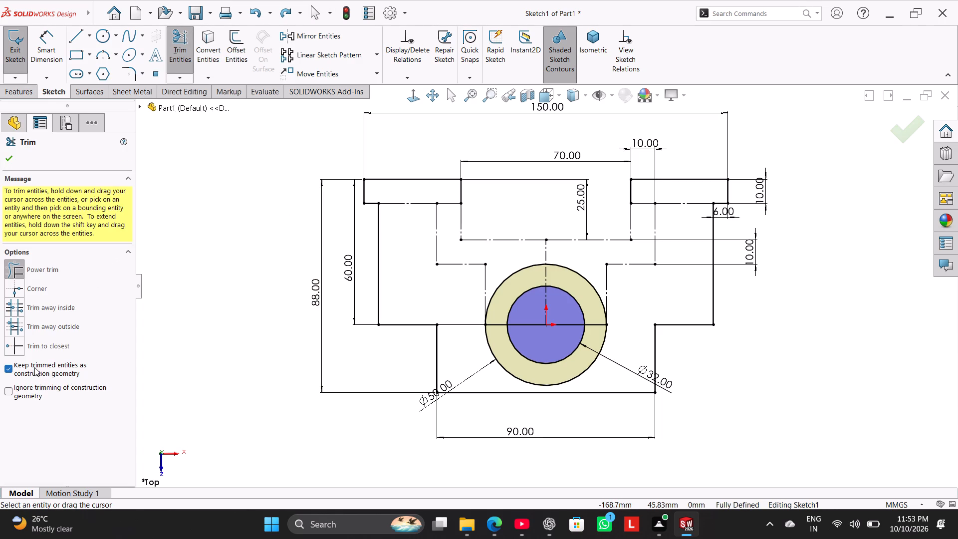
drag(500, 196, 431, 188)
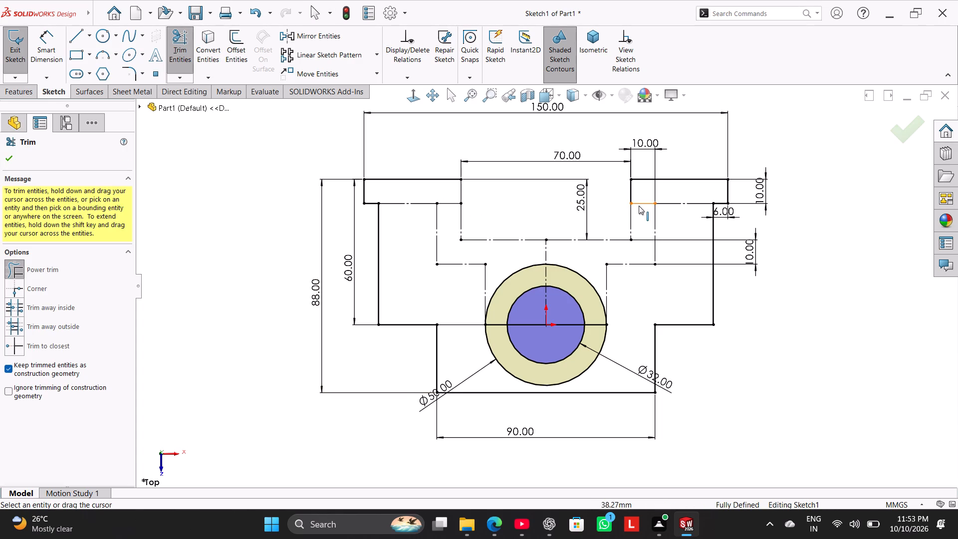
drag(645, 188, 608, 195)
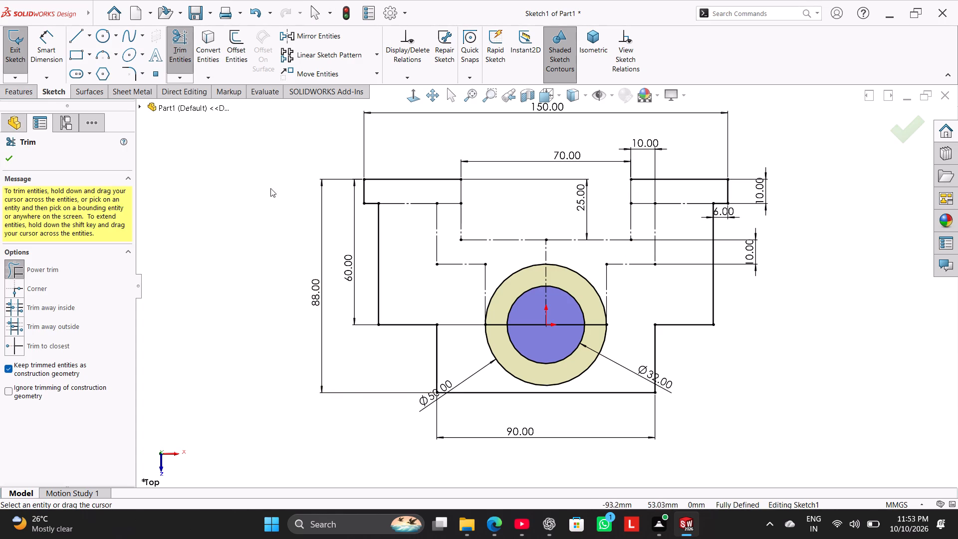
click(185, 49)
Draw three connected lines outlining the 70 mm wide, 25 mm deep notch between the tabs, and exit the base sketch.
click(73, 31)
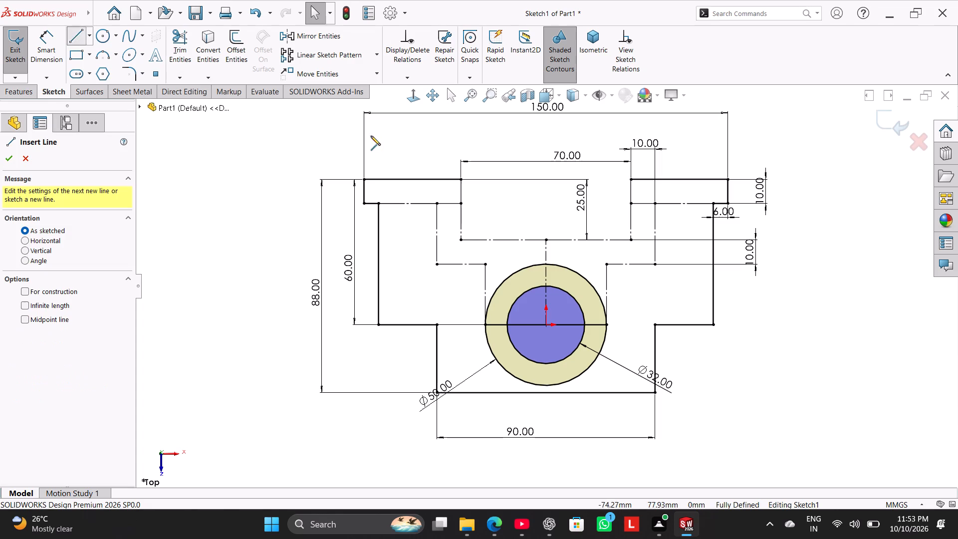
click(462, 180)
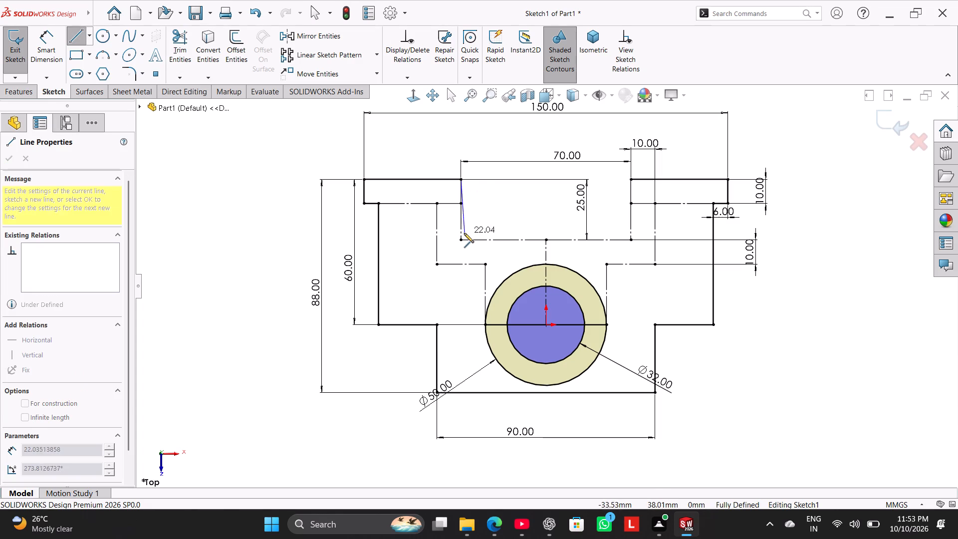
click(462, 239)
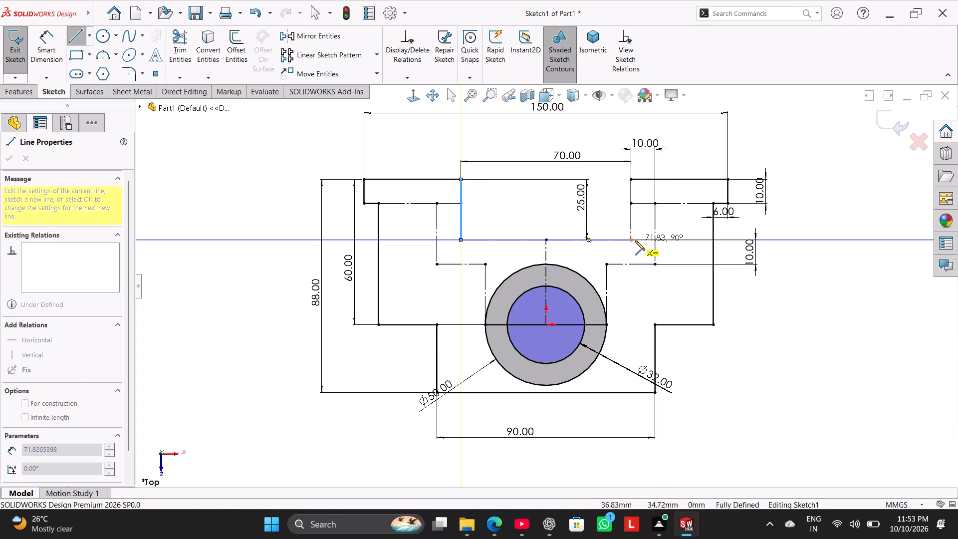
click(632, 241)
click(631, 180)
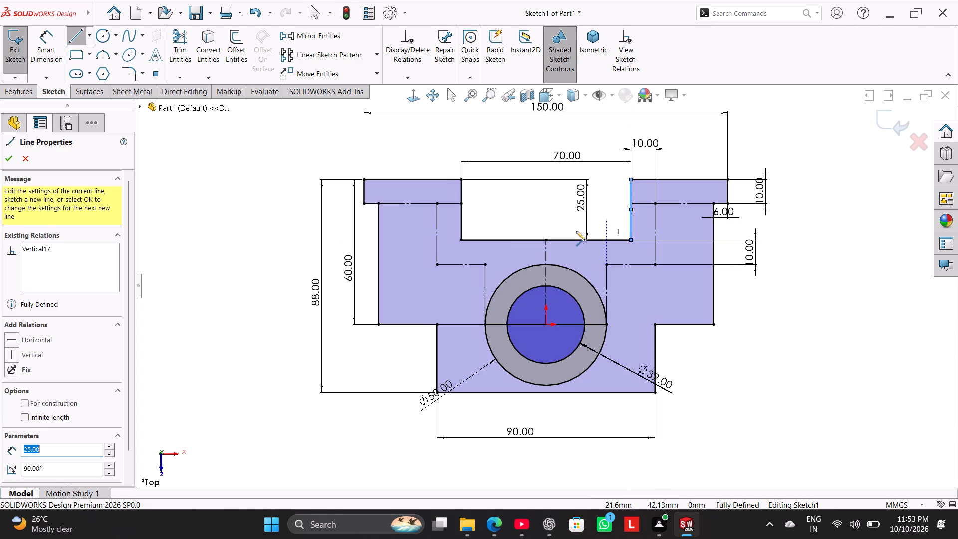
right_click(294, 226)
click(318, 236)
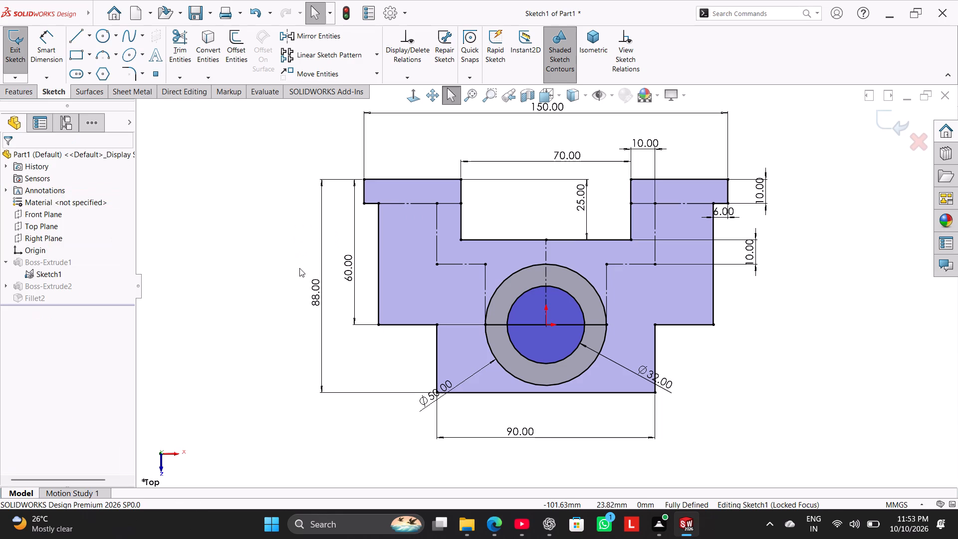
click(7, 41)
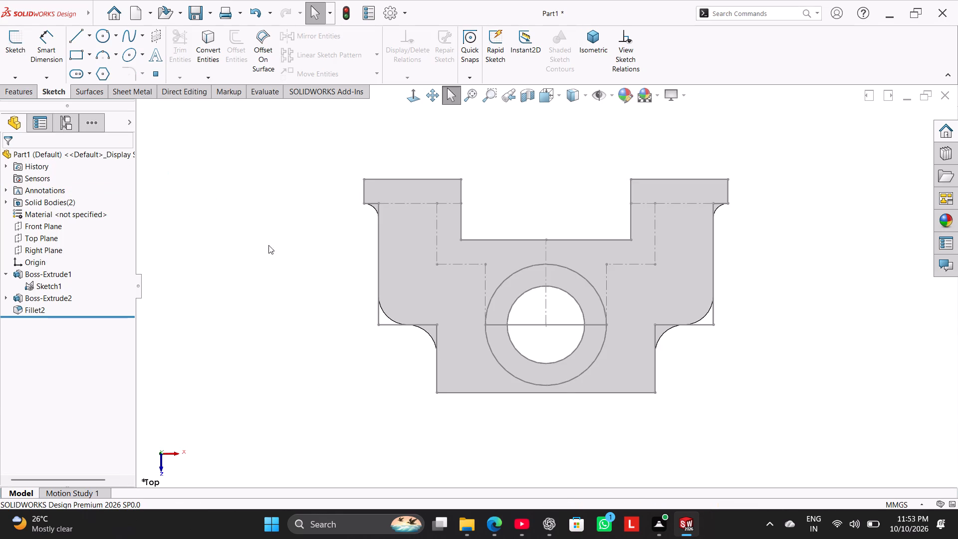
Start a new sketch on the plate's flat face opposite the side where the ring protrudes.
middle_drag(294, 219, 306, 179)
click(265, 222)
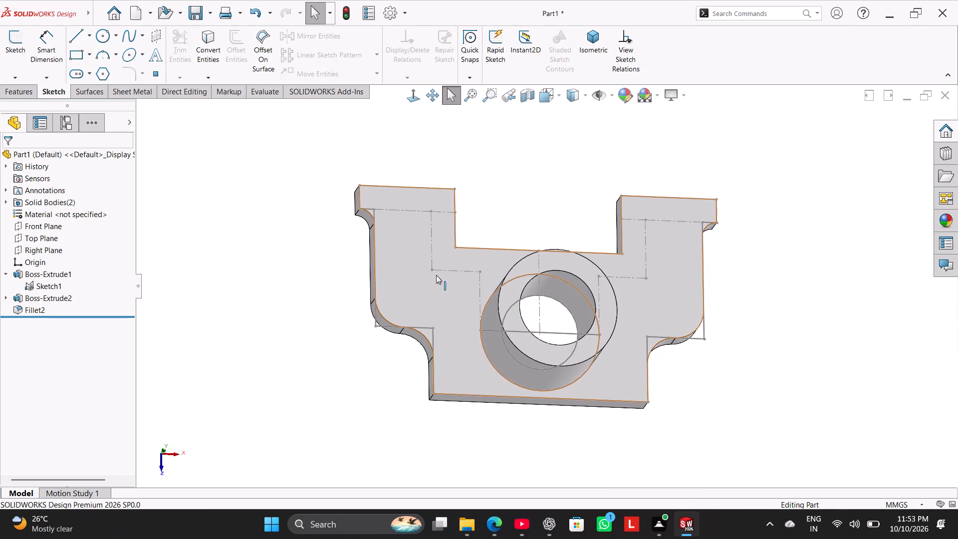
middle_drag(286, 292, 391, 275)
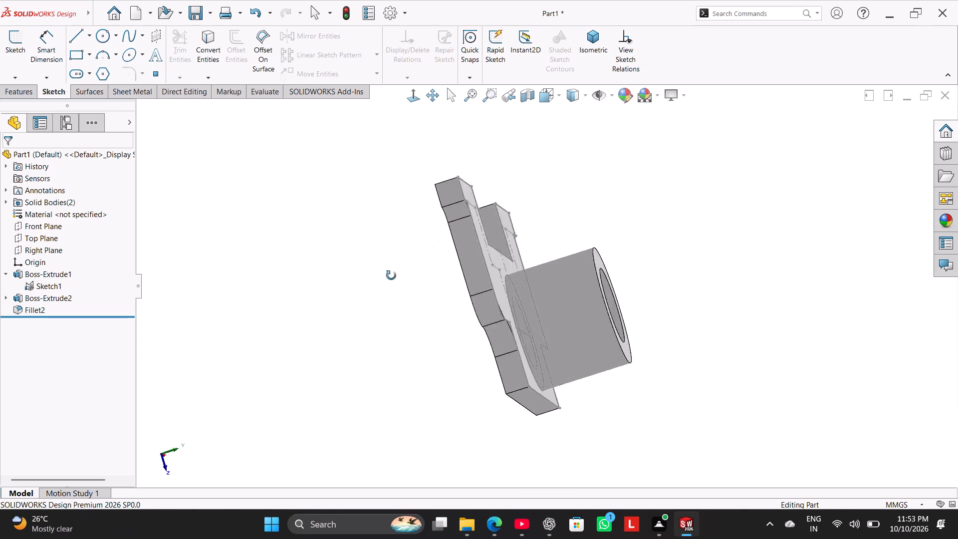
middle_drag(391, 275, 441, 240)
right_click(642, 219)
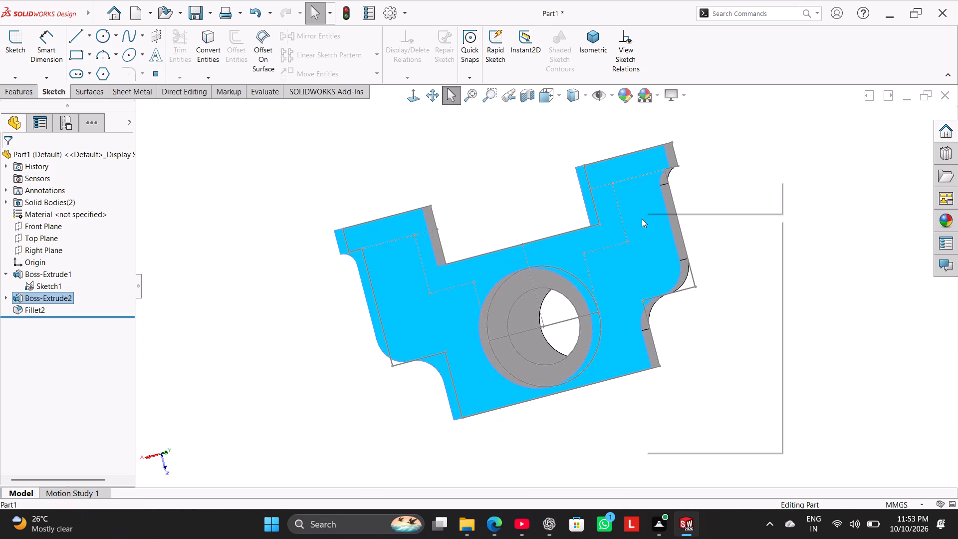
click(668, 205)
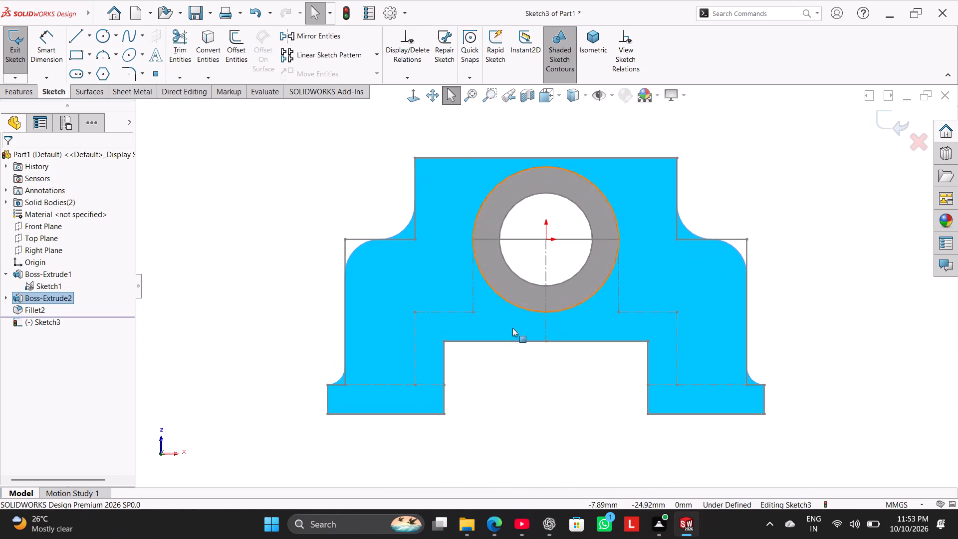
click(522, 373)
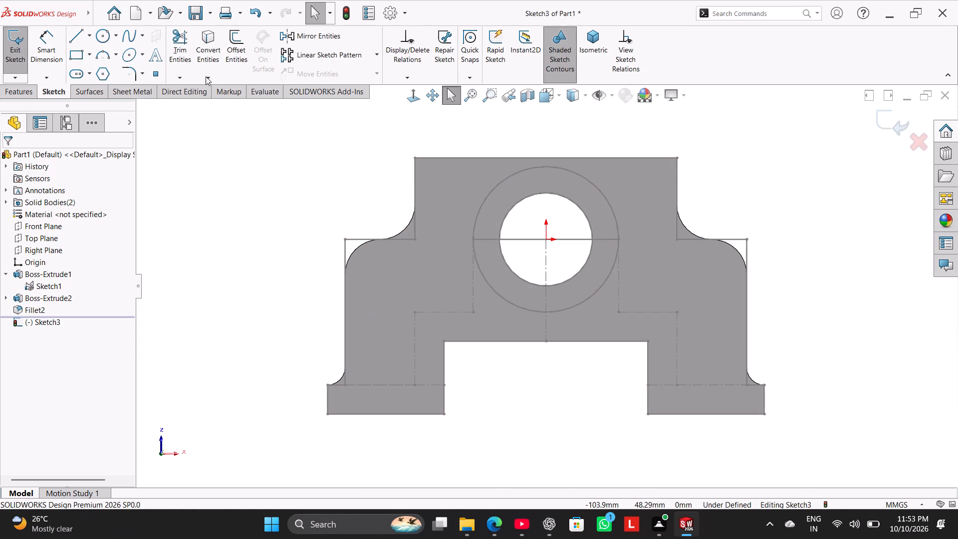
Convert the base sketch's outer, bottom and inner lines of both feet, stepped construction lines and horizontal line through the ring's centre into the new sketch.
click(201, 39)
click(388, 383)
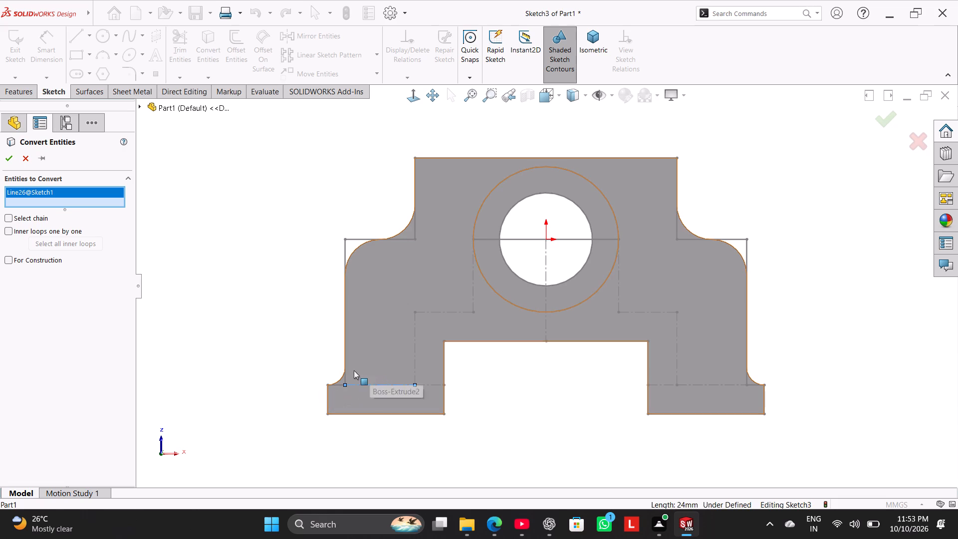
right_click(97, 192)
click(122, 199)
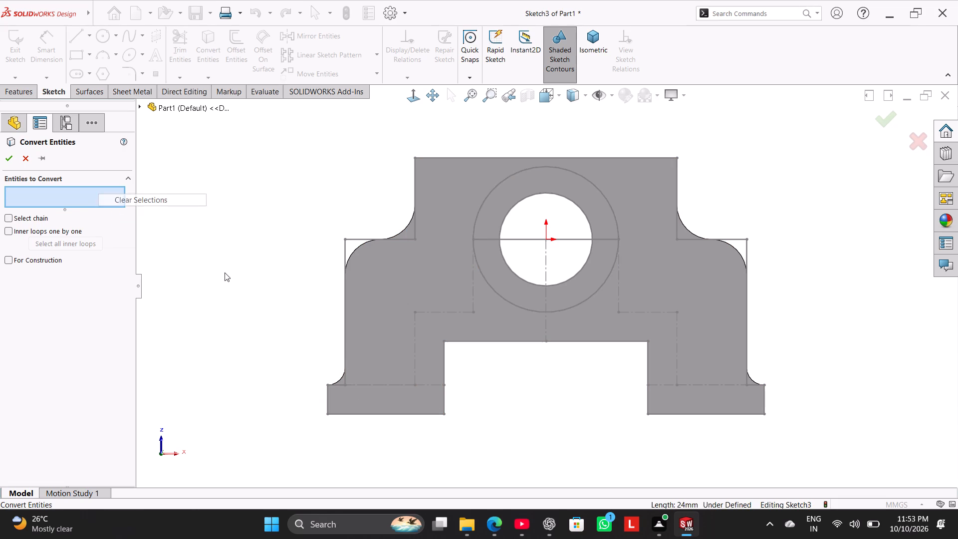
click(328, 399)
click(368, 413)
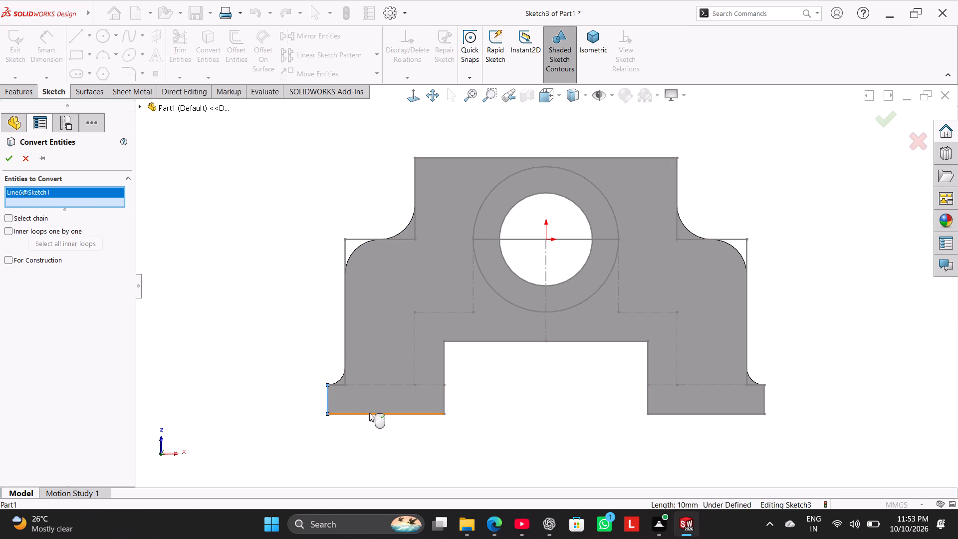
click(445, 359)
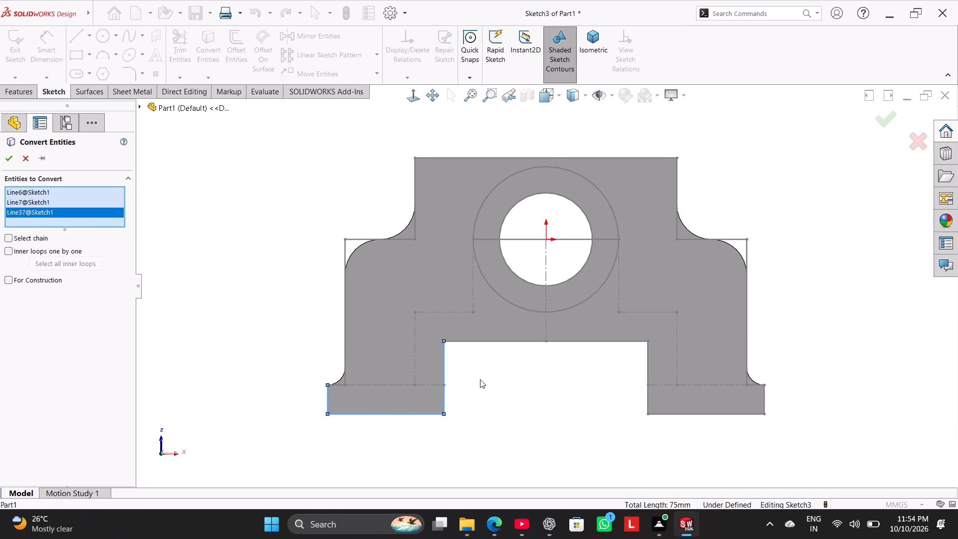
click(648, 362)
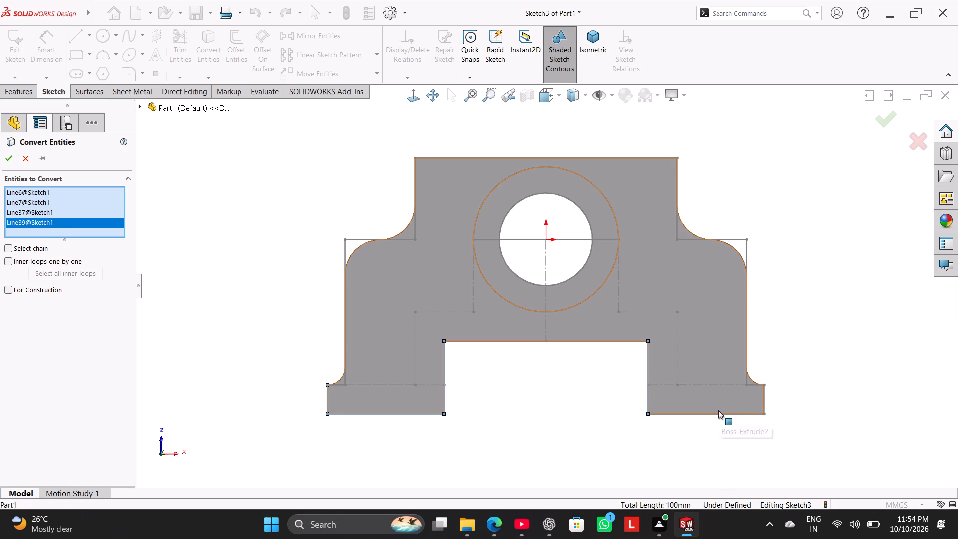
click(721, 413)
click(763, 398)
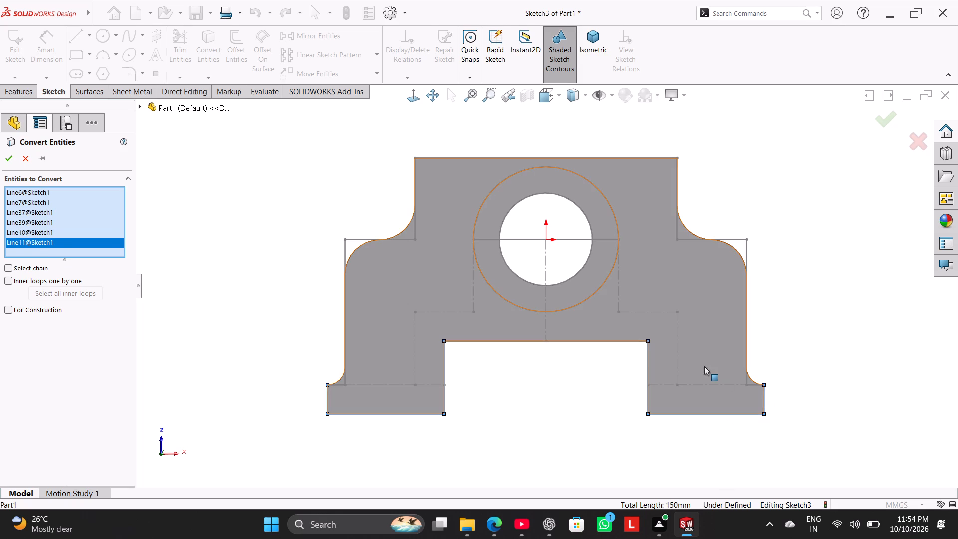
click(679, 338)
click(663, 312)
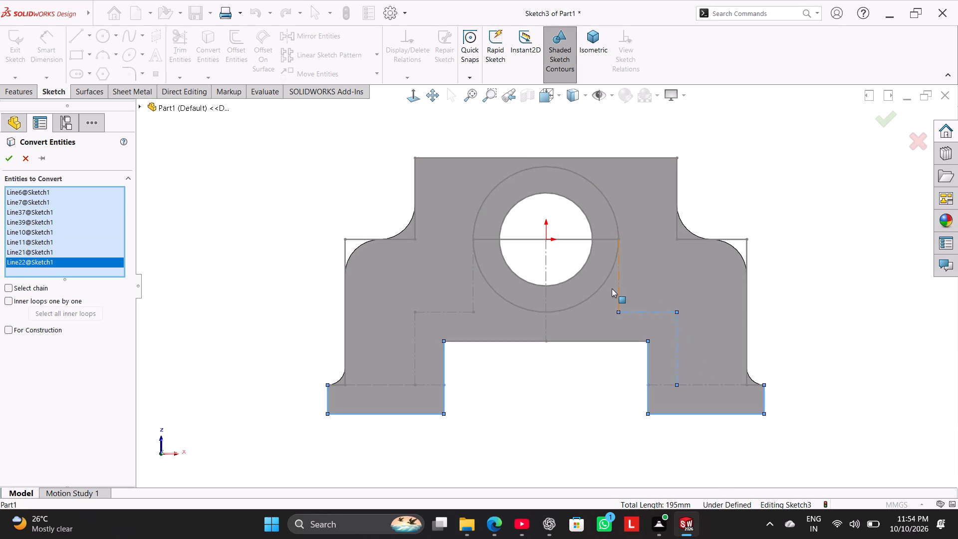
click(619, 287)
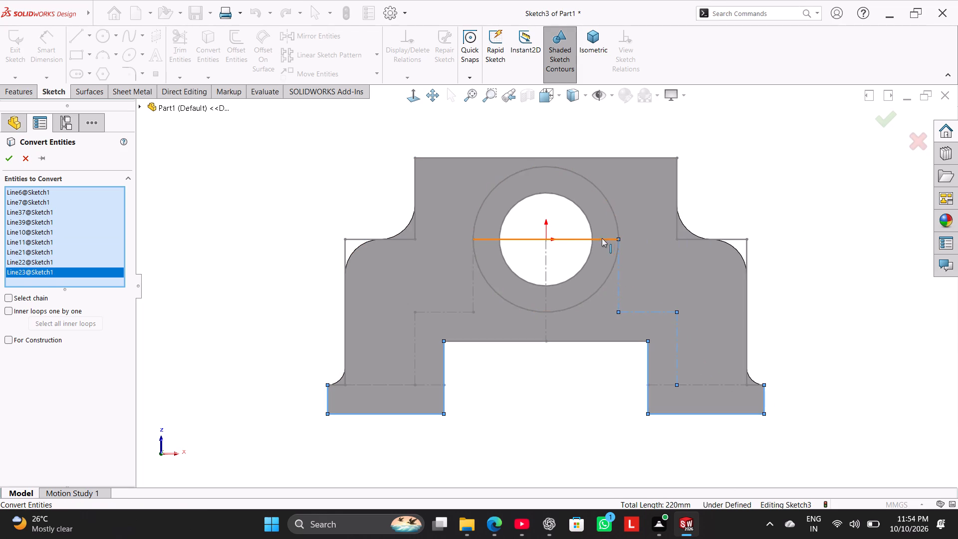
click(580, 242)
click(473, 281)
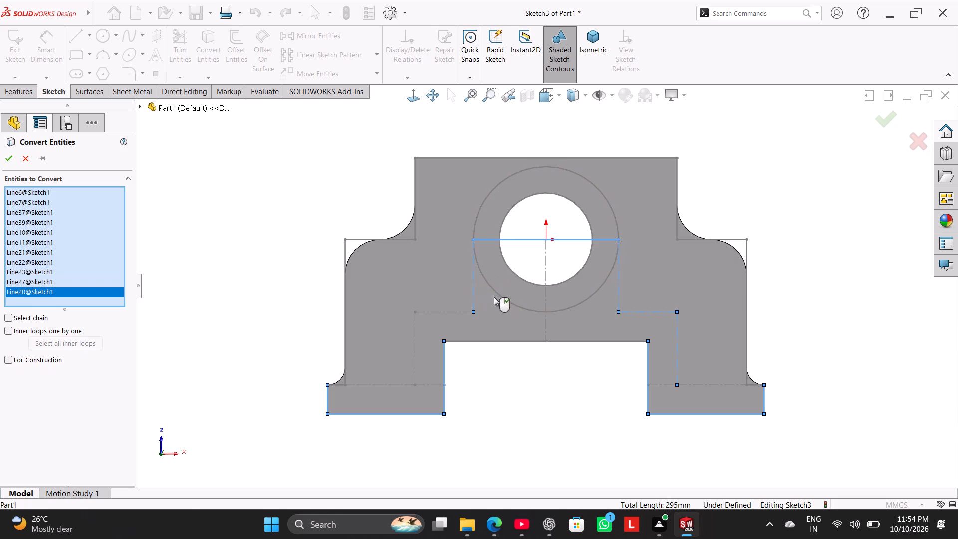
click(461, 311)
click(416, 334)
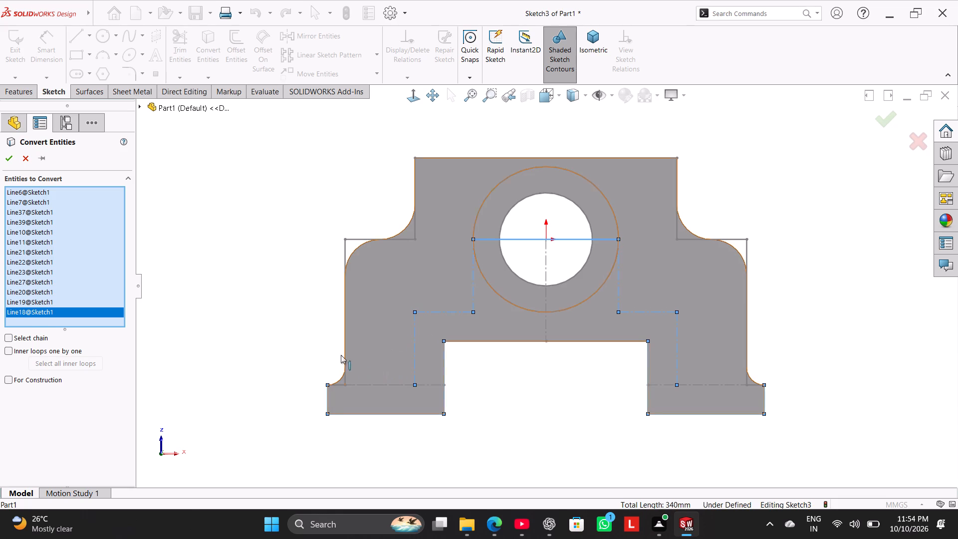
click(4, 161)
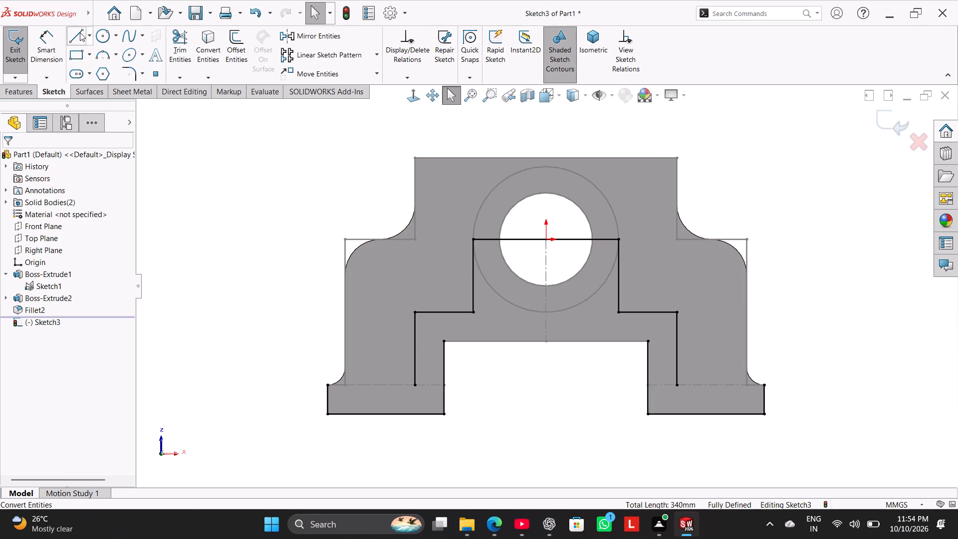
Draw a 30 mm horizontal line along the upper edge of each foot, joining its outer corner to the stepped outline.
click(72, 35)
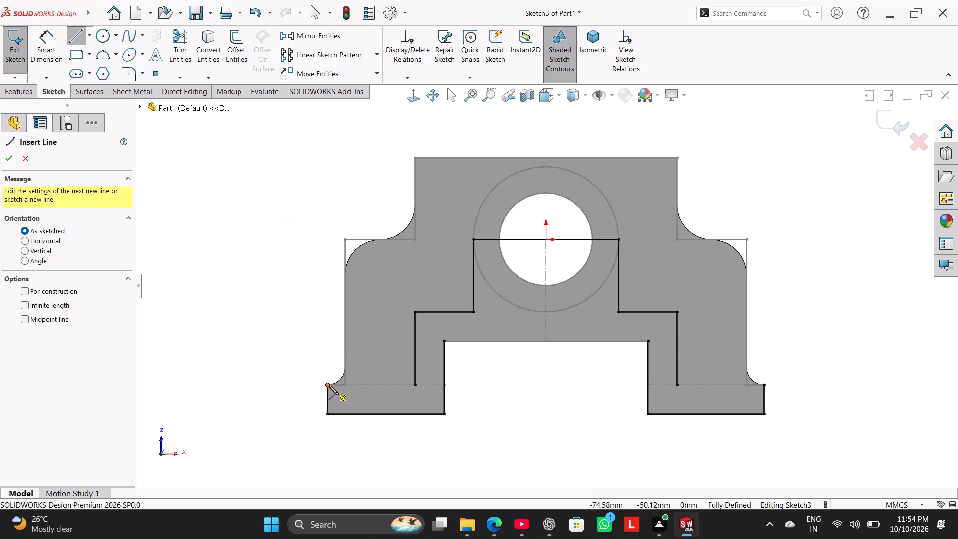
click(329, 385)
click(414, 385)
right_click(292, 326)
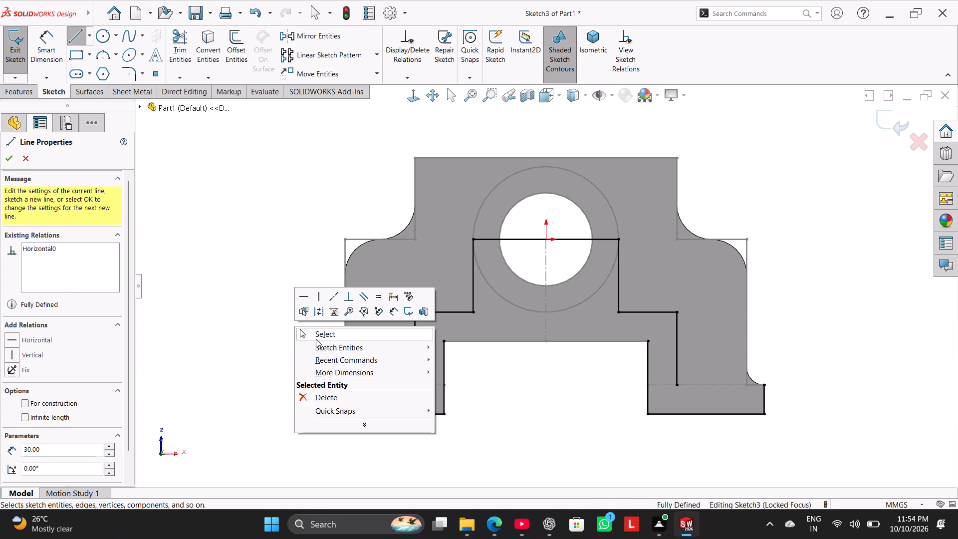
click(316, 339)
click(70, 31)
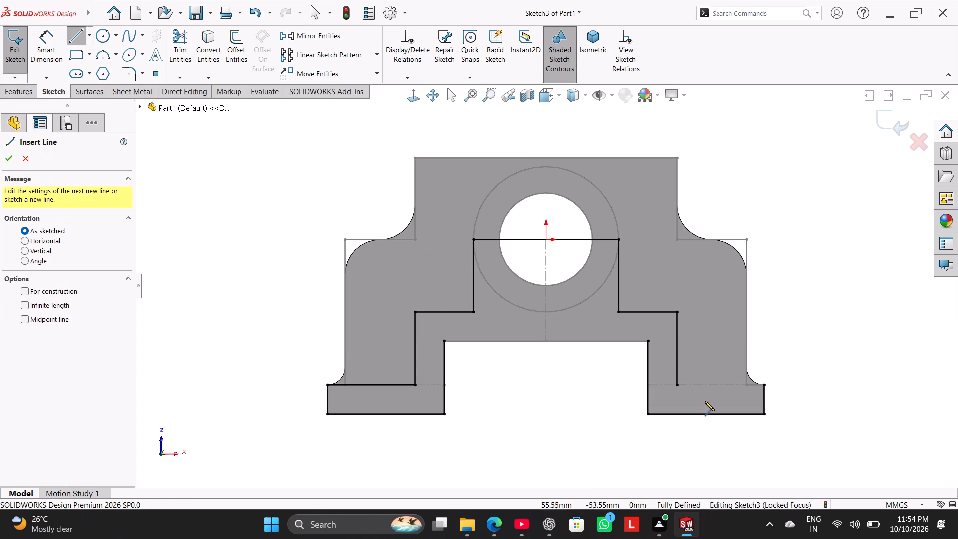
click(679, 385)
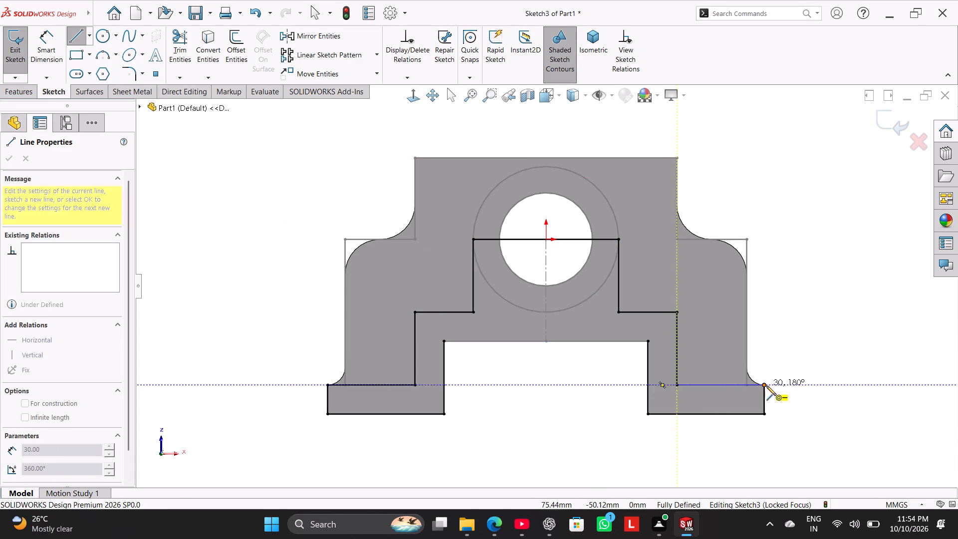
click(767, 386)
right_click(785, 312)
click(810, 318)
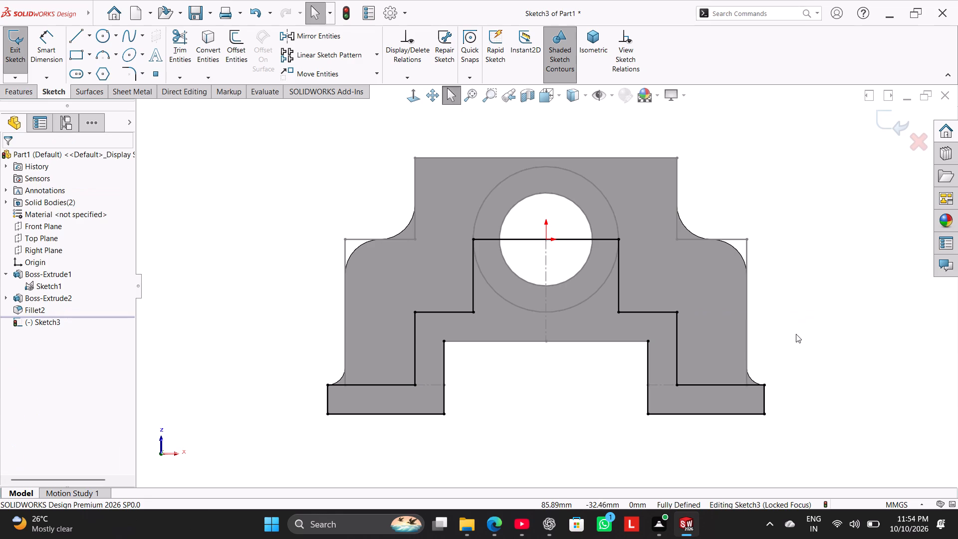
Close the profile with a line across the notch's inner edge, make its free end coincident with the notch corner, and exit the sketch.
click(72, 29)
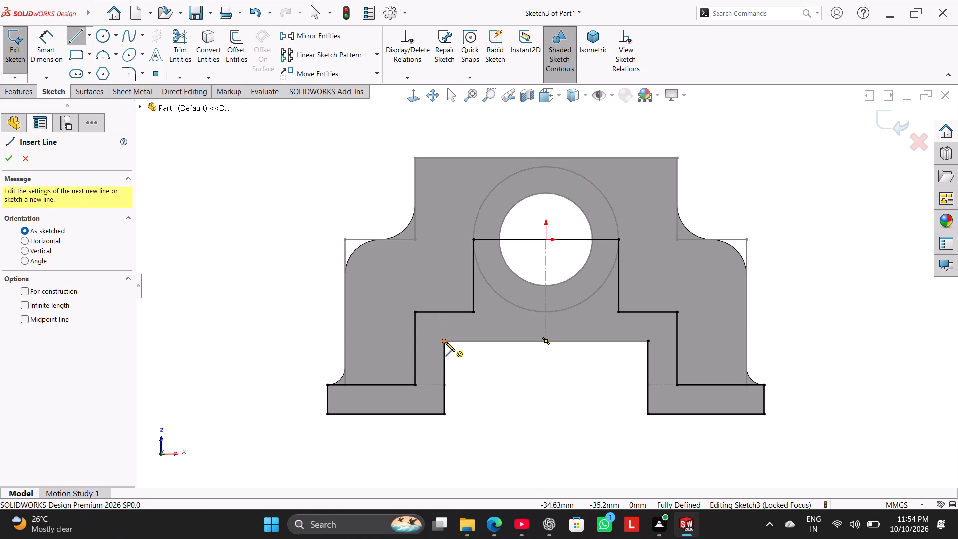
click(446, 342)
click(651, 337)
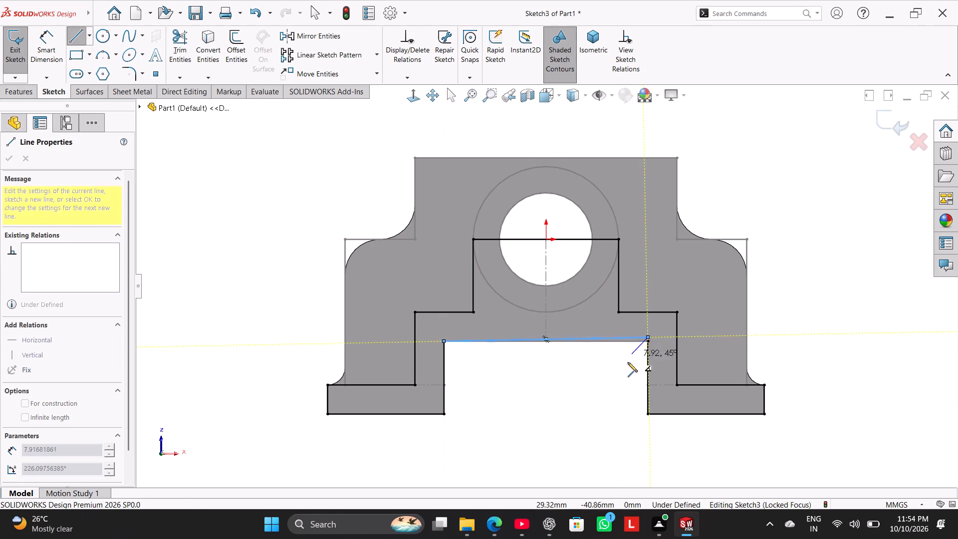
right_click(609, 372)
click(626, 380)
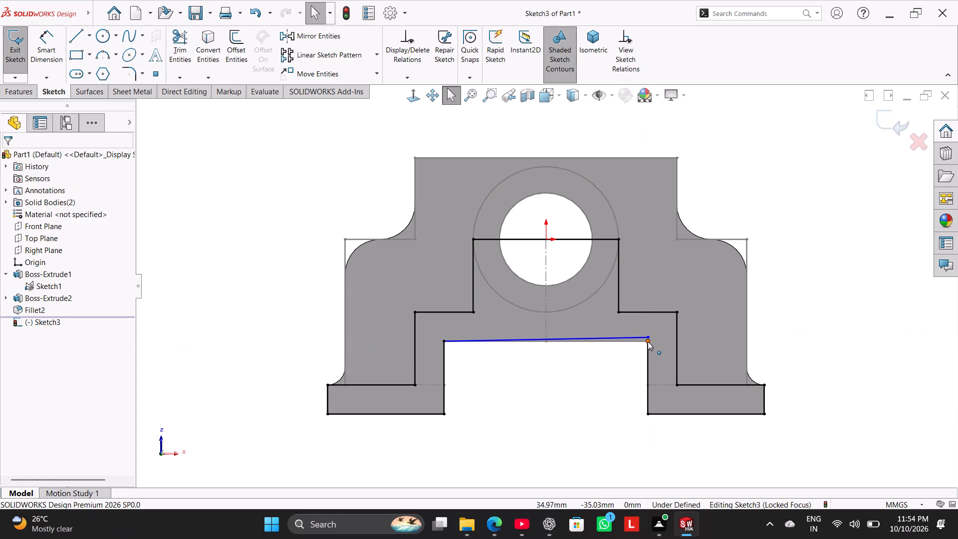
click(648, 341)
ctrl+click(648, 337)
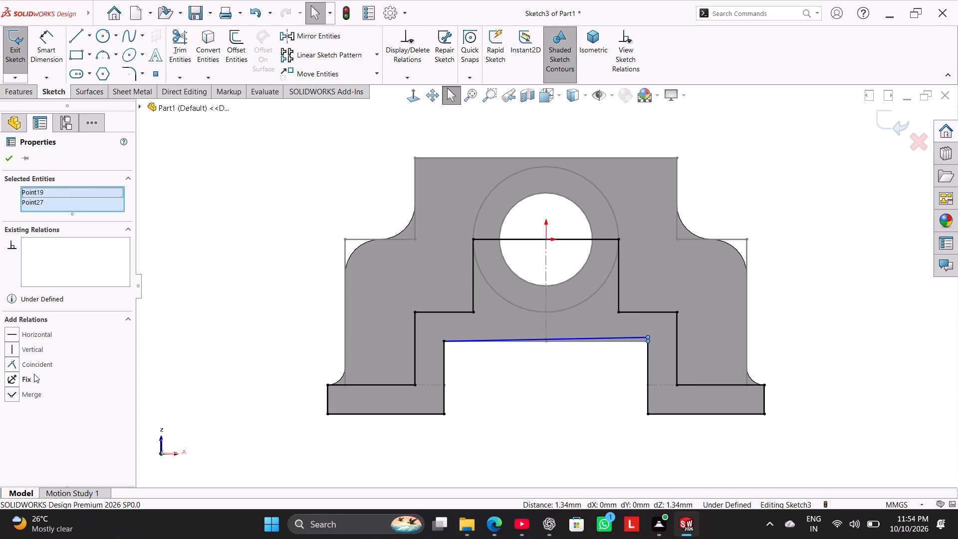
click(33, 363)
click(181, 331)
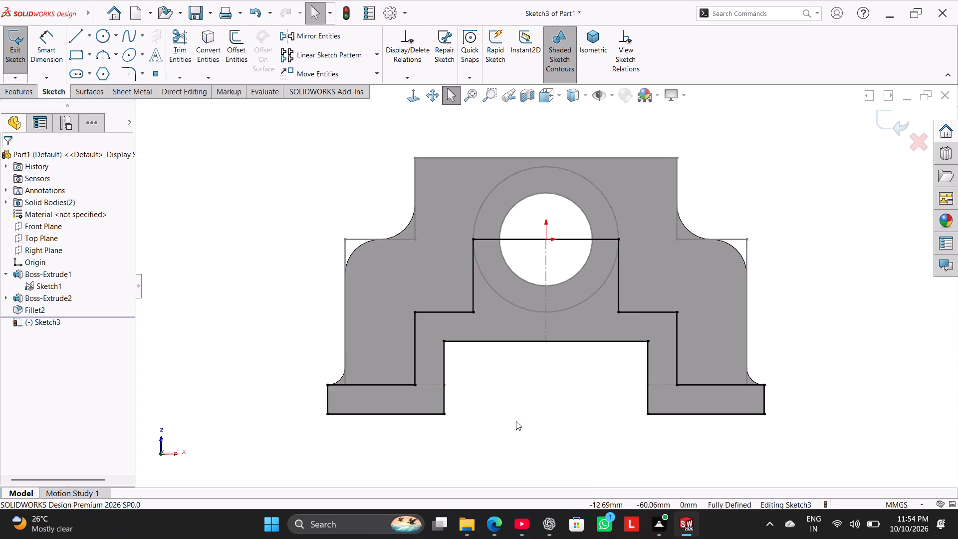
middle_drag(530, 432, 517, 399)
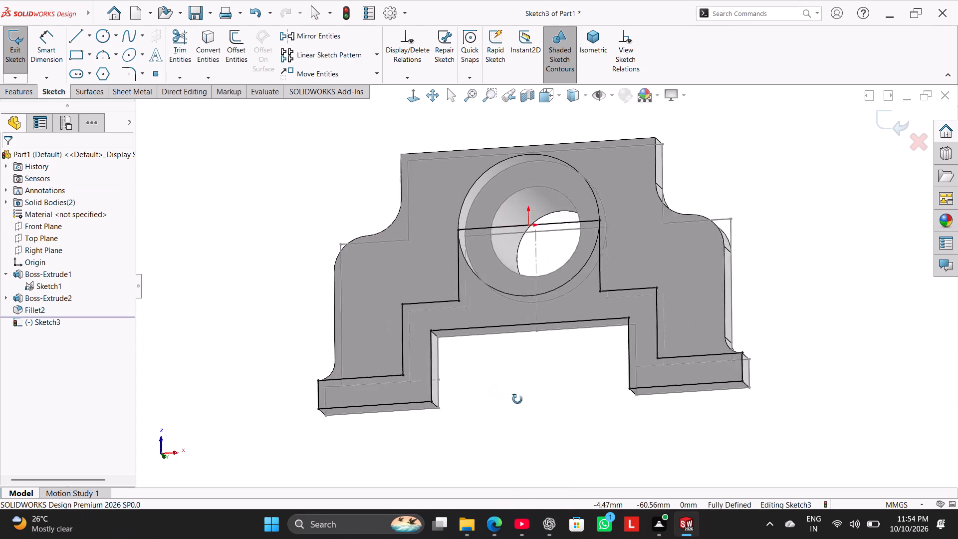
middle_drag(517, 399, 573, 357)
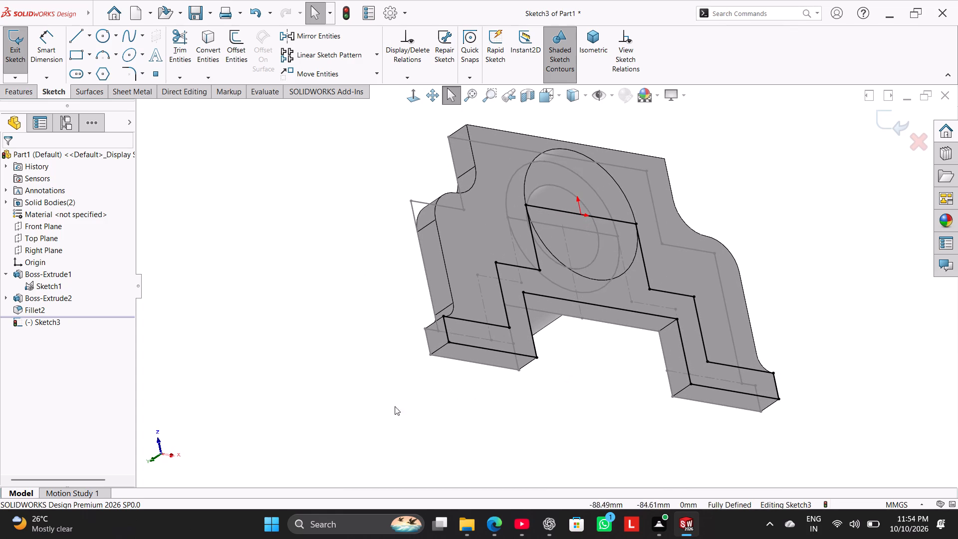
right_drag(308, 400, 450, 304)
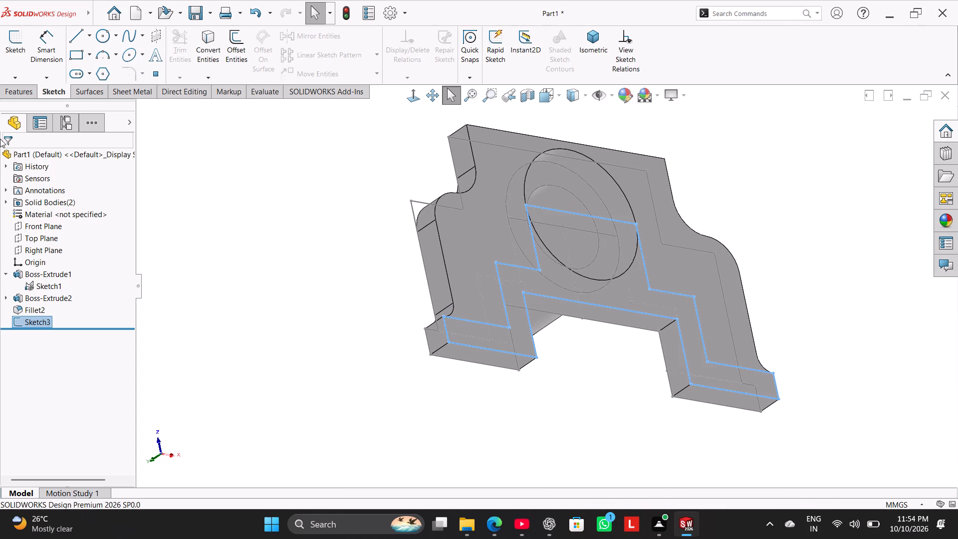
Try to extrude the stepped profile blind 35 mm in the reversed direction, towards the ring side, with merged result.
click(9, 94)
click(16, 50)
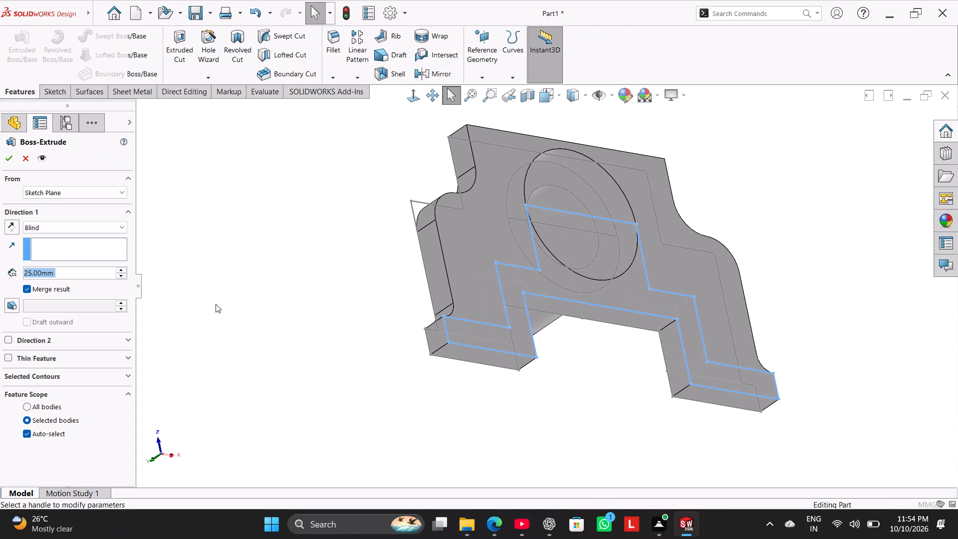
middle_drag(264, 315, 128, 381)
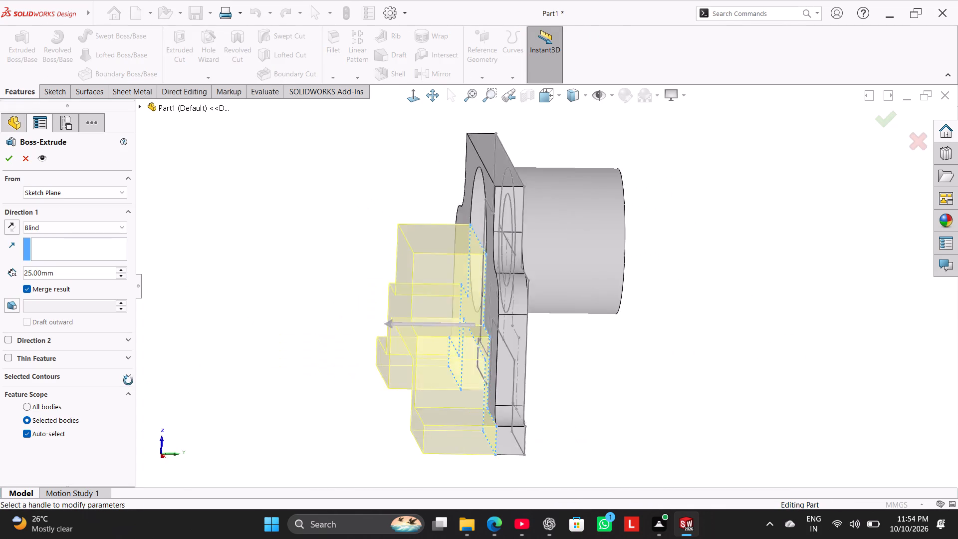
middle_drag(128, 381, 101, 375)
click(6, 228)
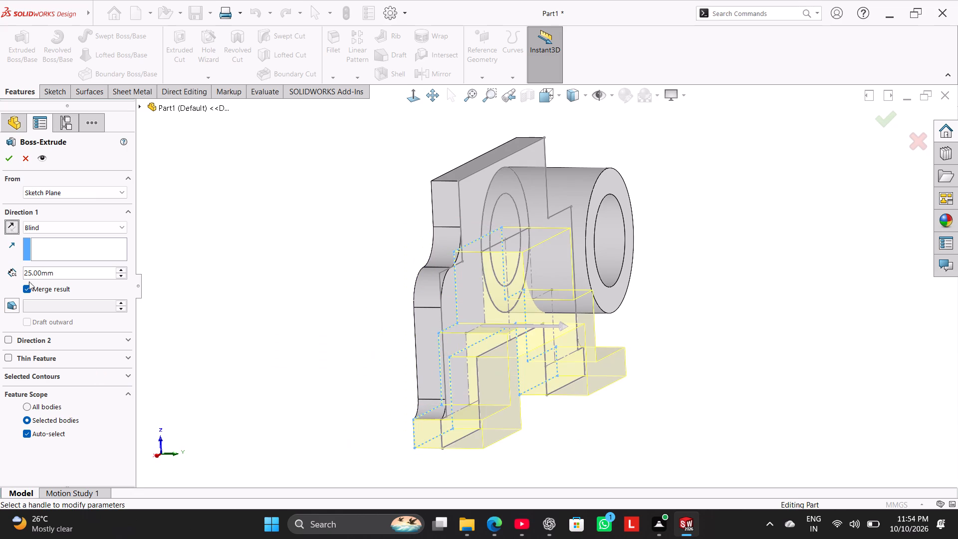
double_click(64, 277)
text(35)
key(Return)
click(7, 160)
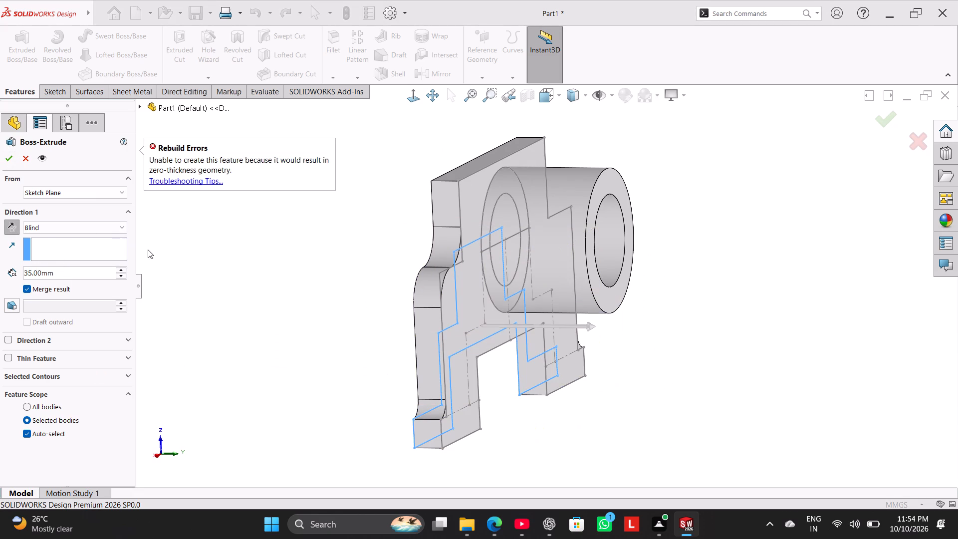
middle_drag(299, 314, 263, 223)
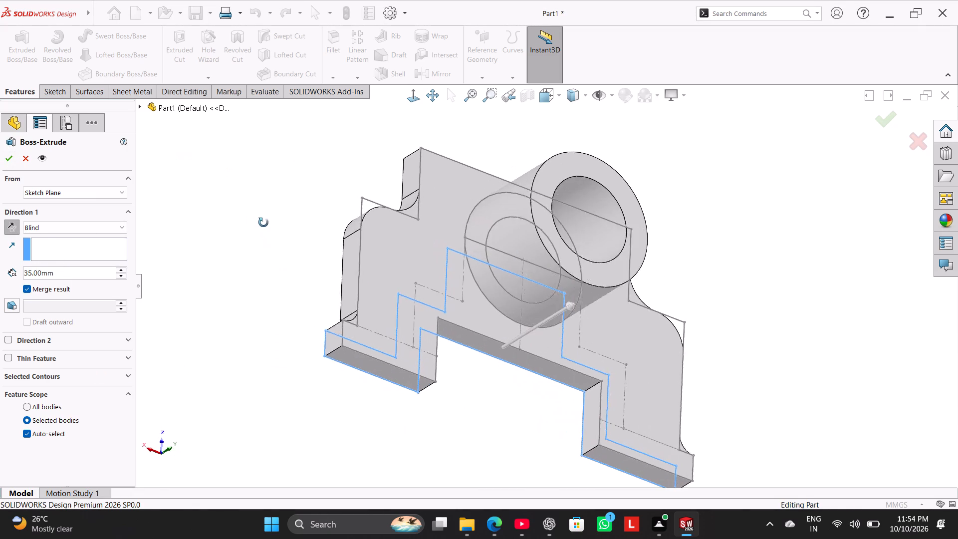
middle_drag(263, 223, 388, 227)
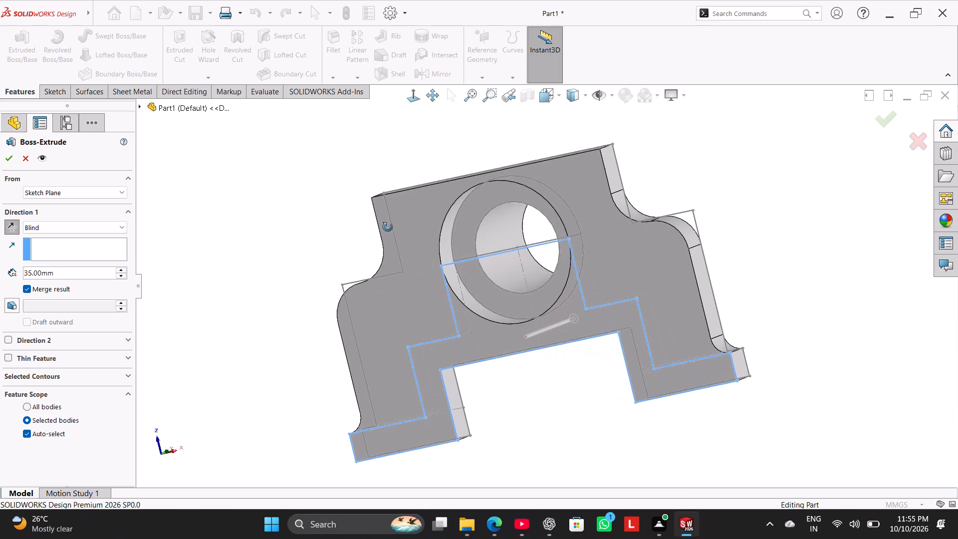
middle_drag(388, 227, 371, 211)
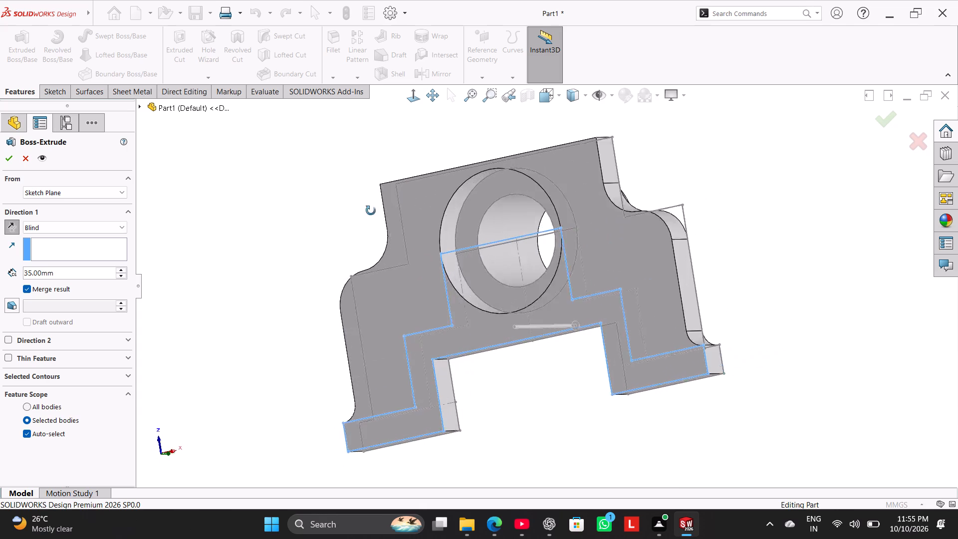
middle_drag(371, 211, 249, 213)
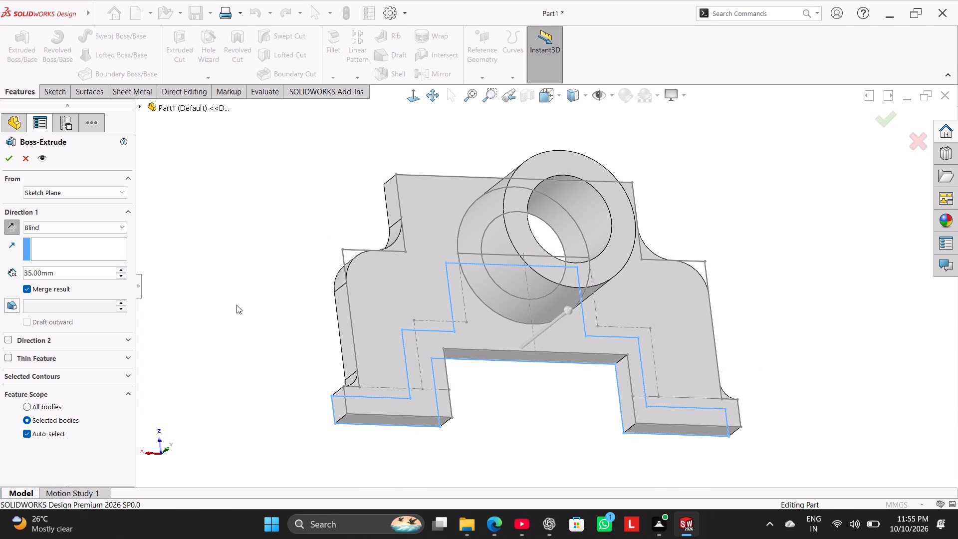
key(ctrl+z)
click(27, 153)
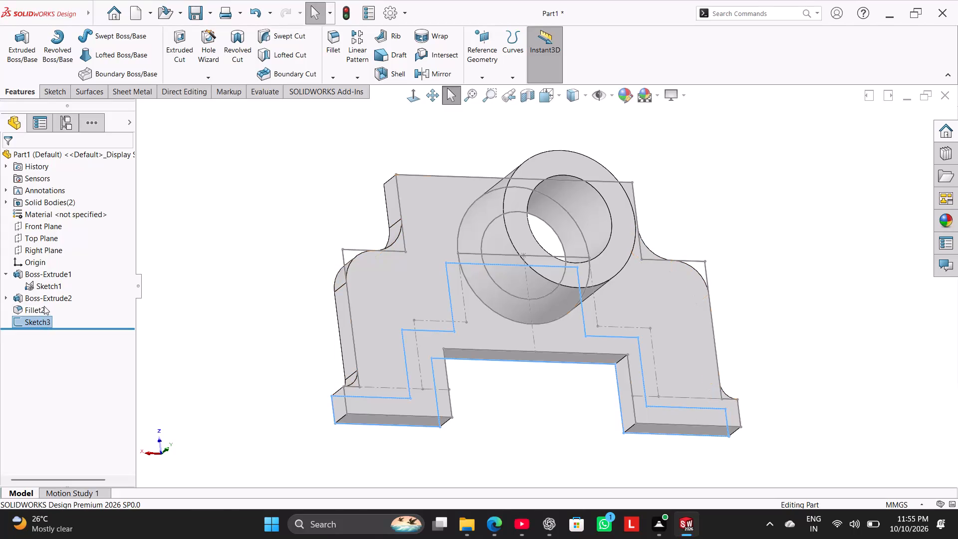
Hide the base plate's sketch, Sketch1.
right_click(35, 284)
click(49, 270)
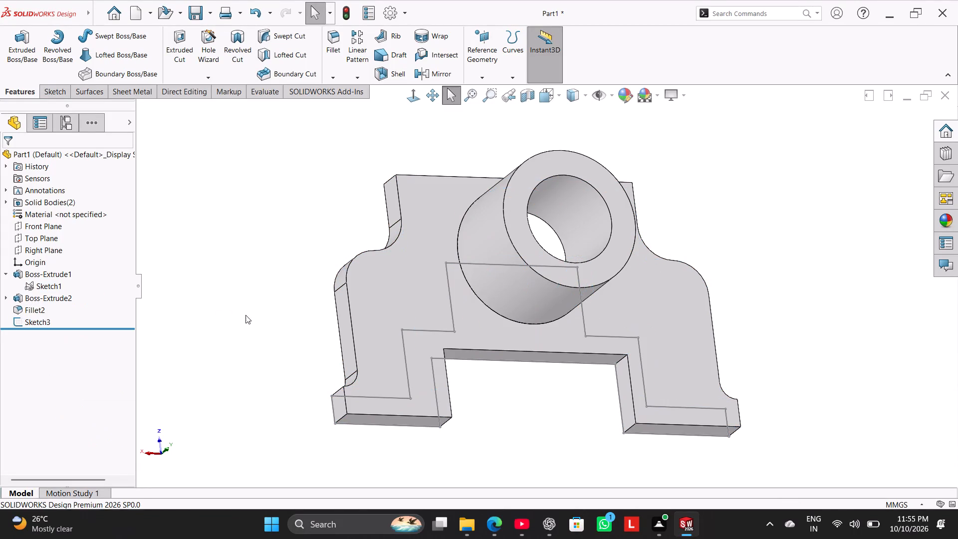
right_drag(244, 316, 348, 245)
click(273, 278)
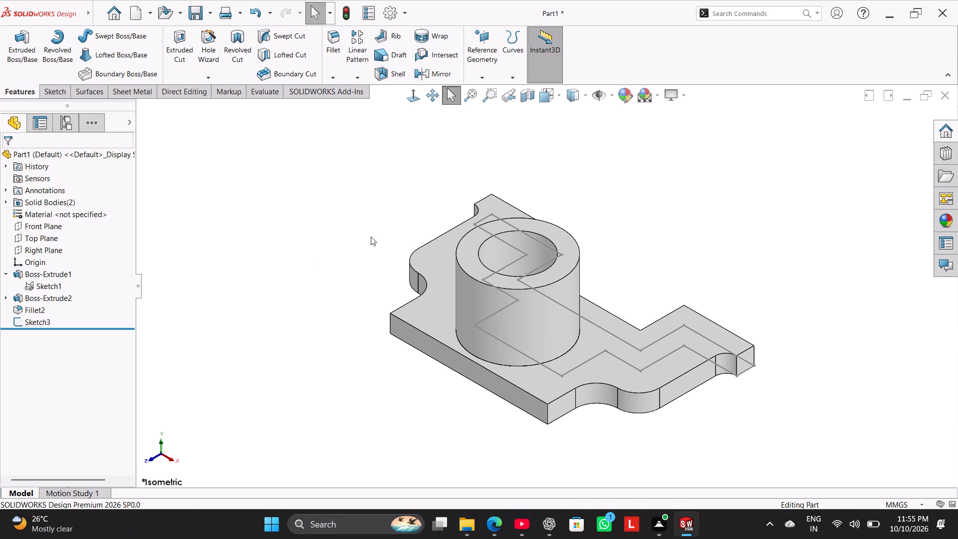
Hide the stepped wall profile sketch, Sketch3.
right_click(578, 314)
click(606, 300)
click(258, 279)
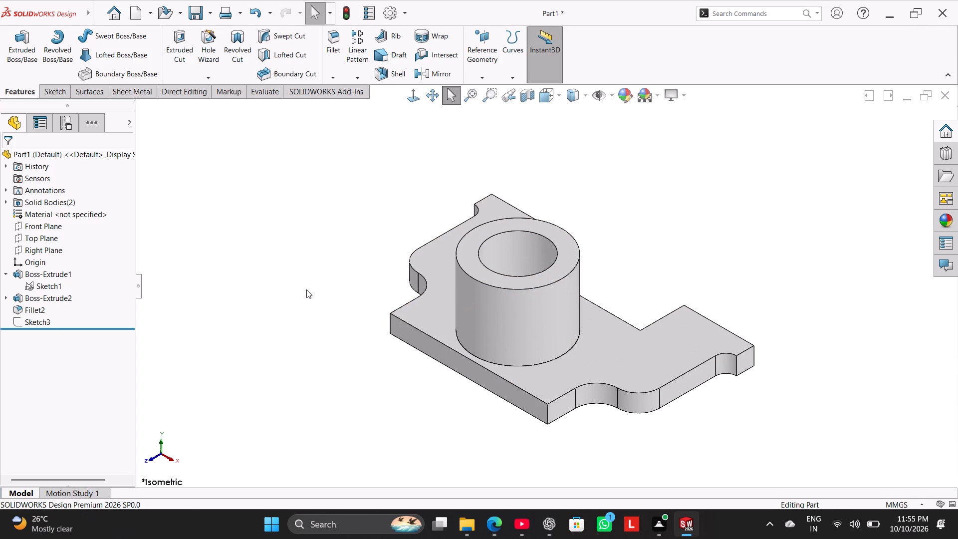
Examine the ring and notched base plate from several angles and collapse the extrusion features in the feature tree.
middle_drag(323, 238, 300, 305)
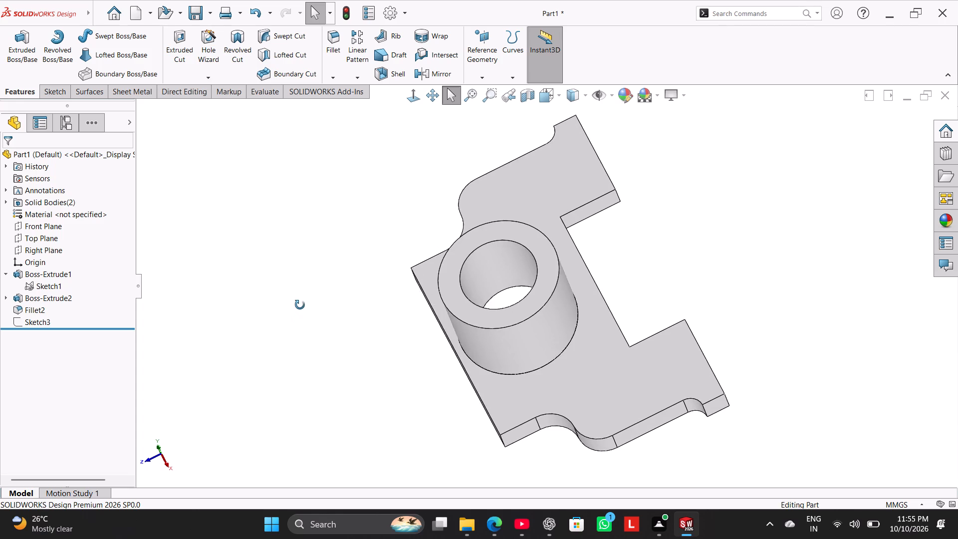
middle_drag(300, 305, 297, 242)
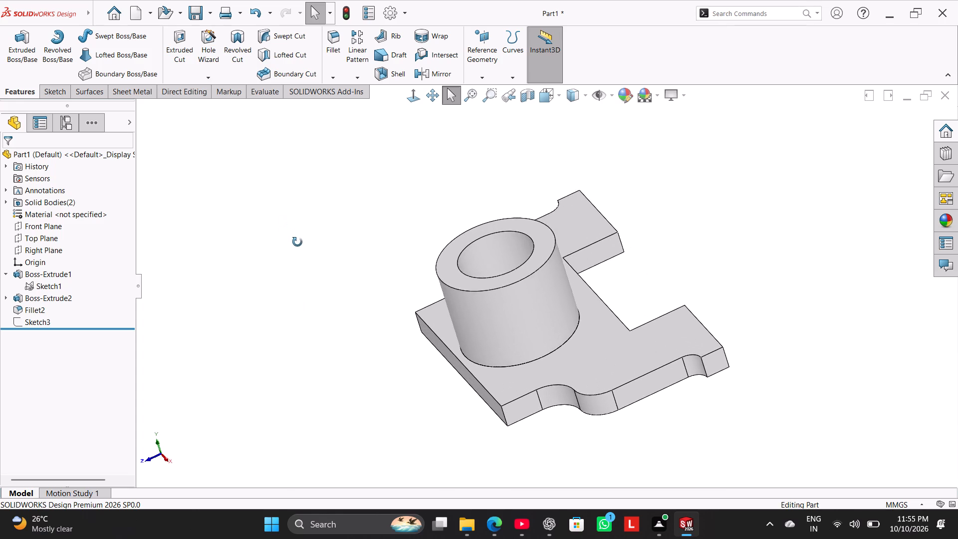
middle_drag(297, 242, 328, 323)
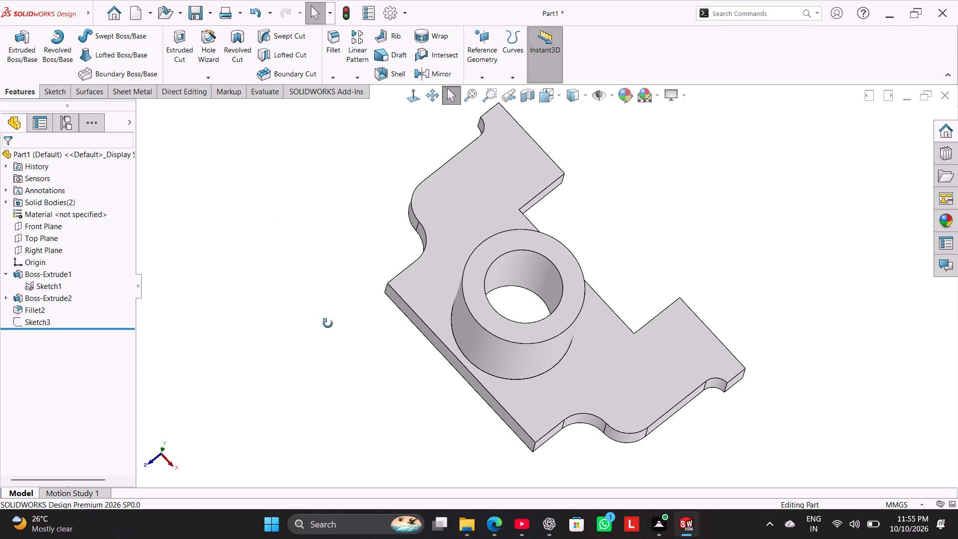
middle_drag(328, 323, 303, 265)
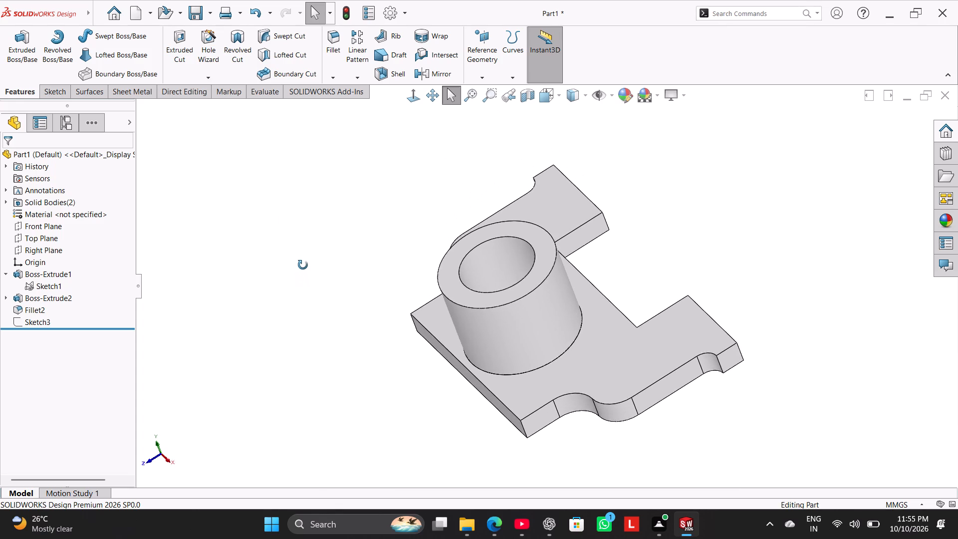
middle_drag(303, 265, 346, 351)
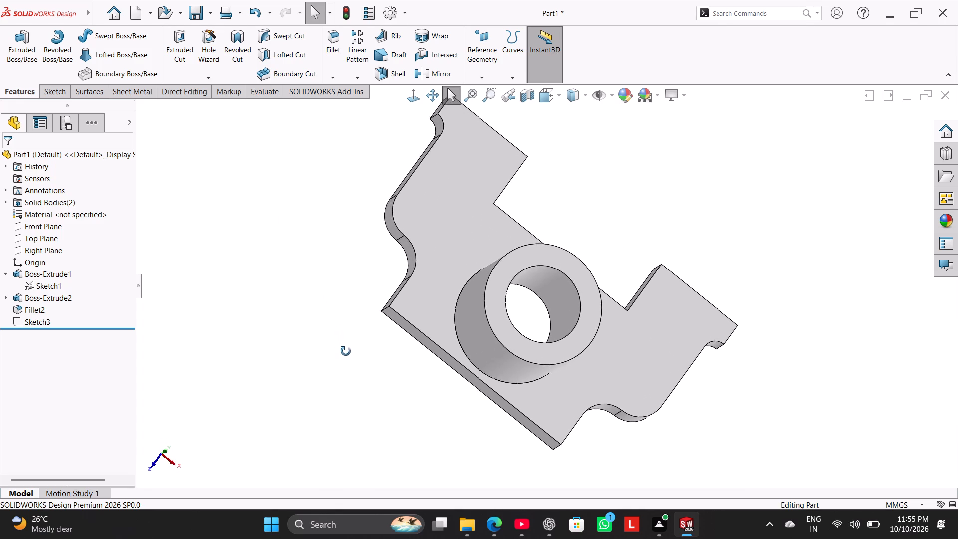
middle_drag(346, 351, 317, 328)
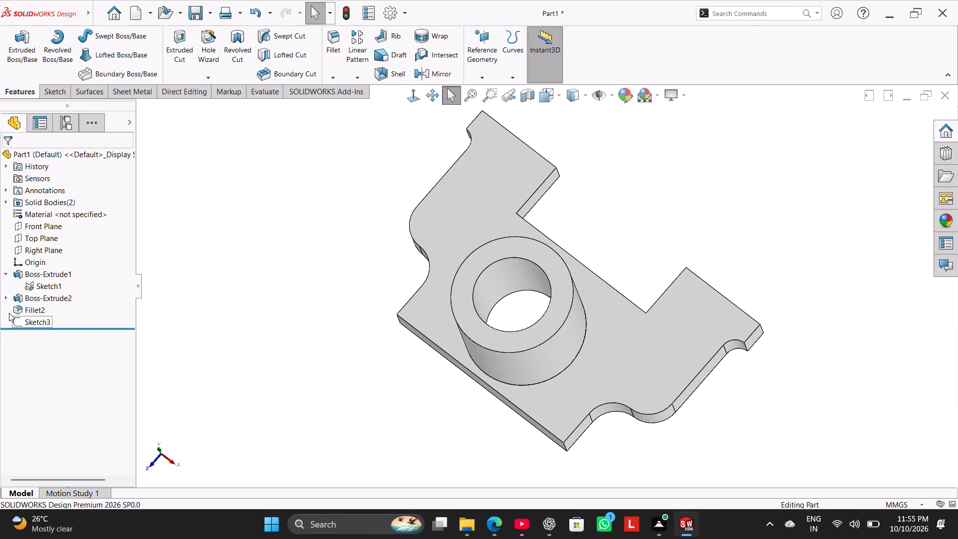
click(7, 296)
click(2, 273)
click(5, 274)
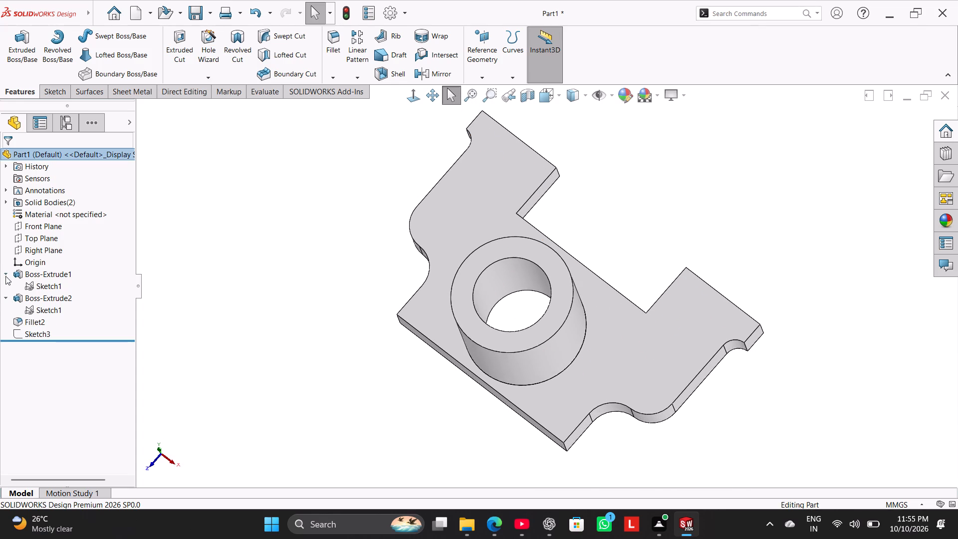
click(5, 288)
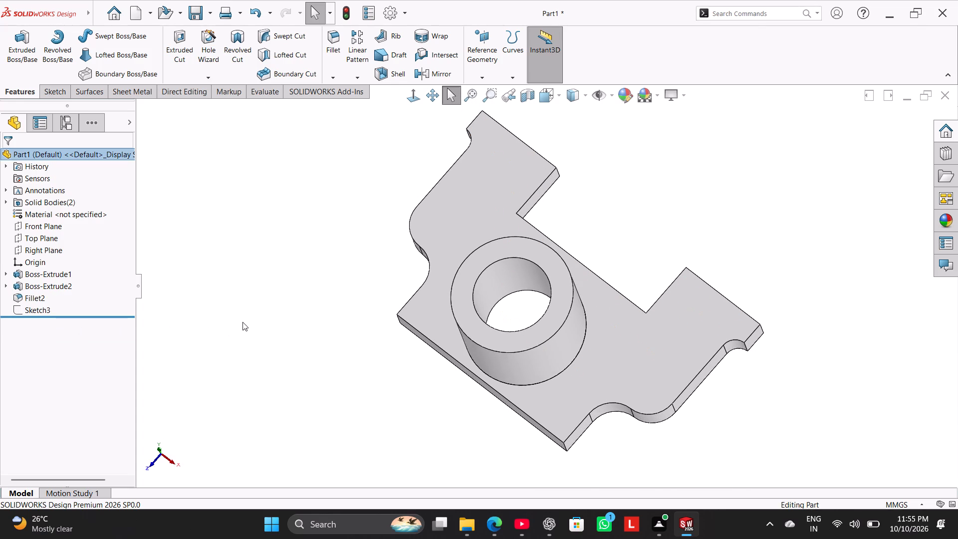
Start a new sketch on the base plate's top face.
right_click(688, 296)
click(647, 258)
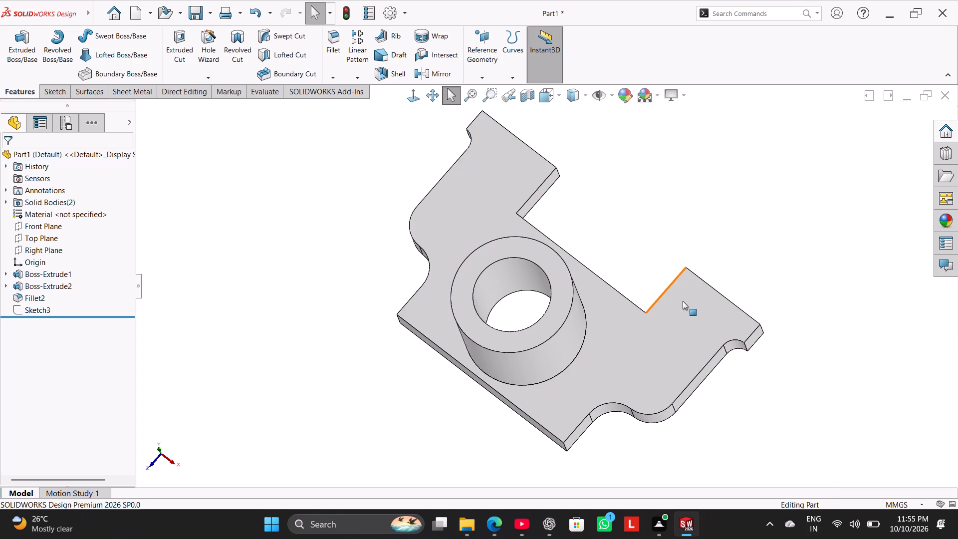
right_click(692, 305)
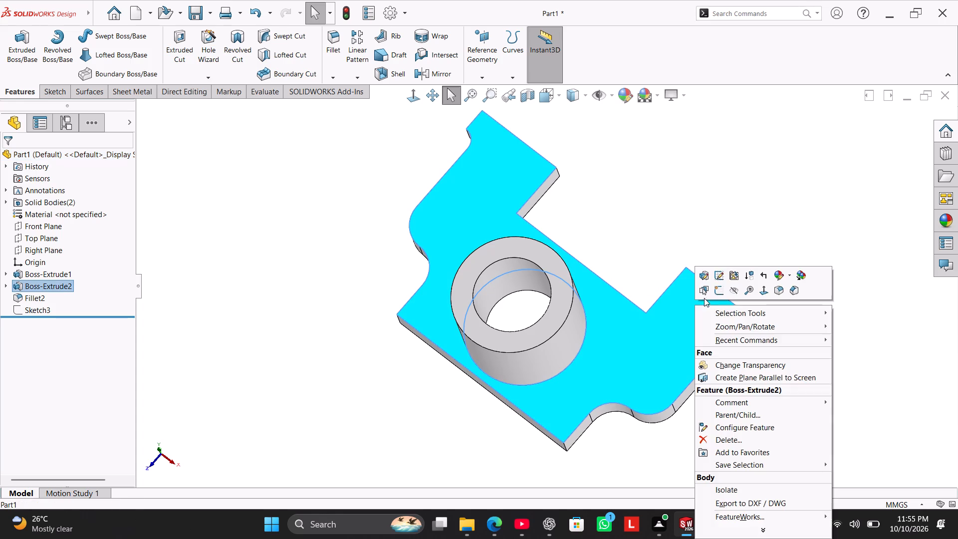
click(718, 290)
click(268, 303)
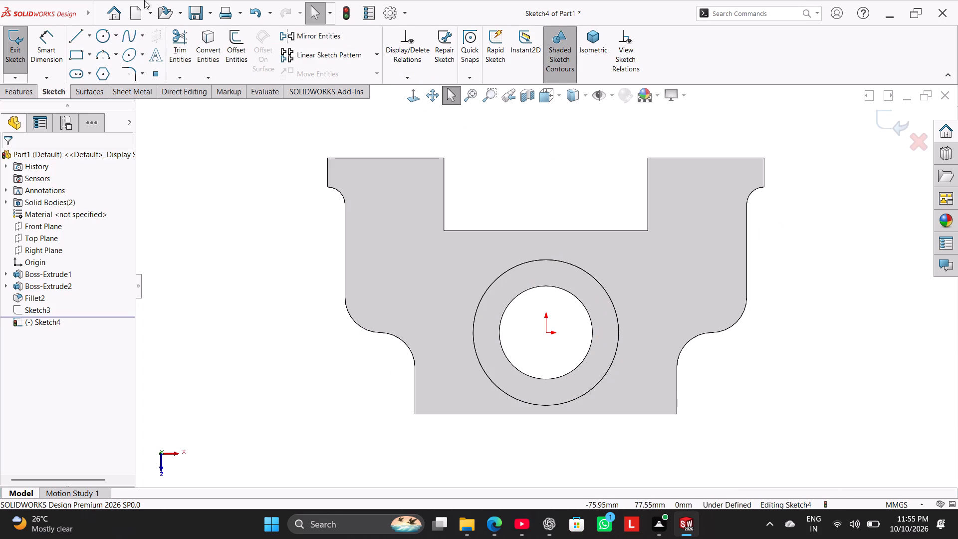
Convert the three notch edges, both feet's end edges and both feet's short outer side edges into sketch lines.
click(79, 39)
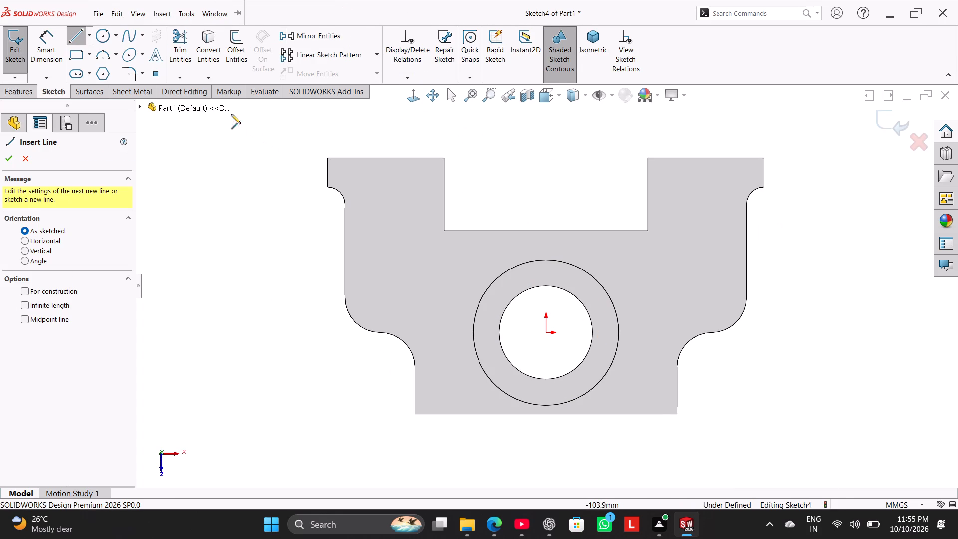
click(209, 54)
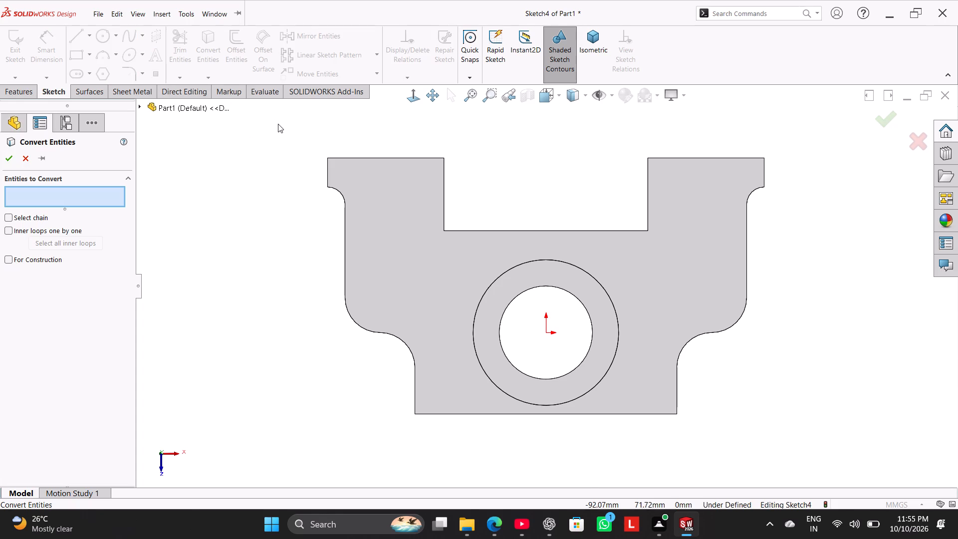
click(365, 158)
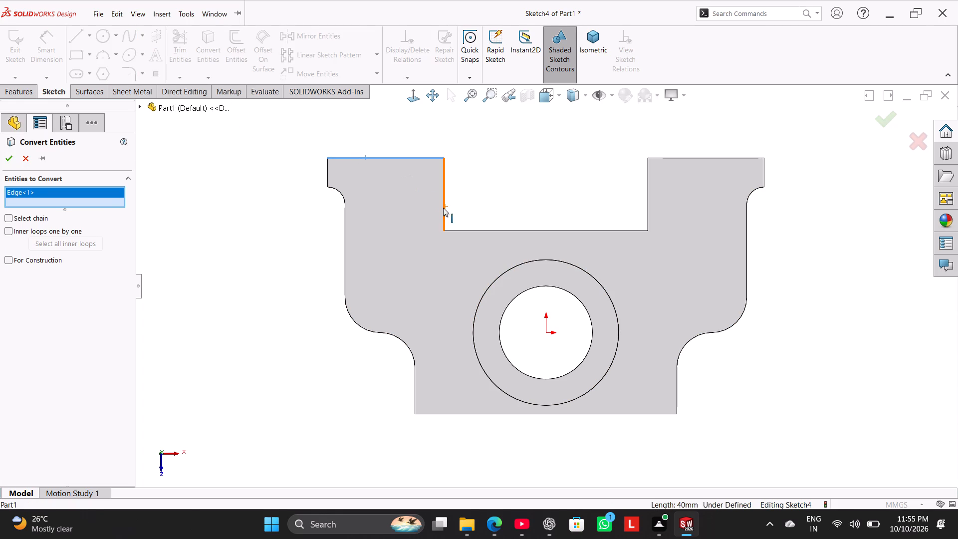
click(441, 208)
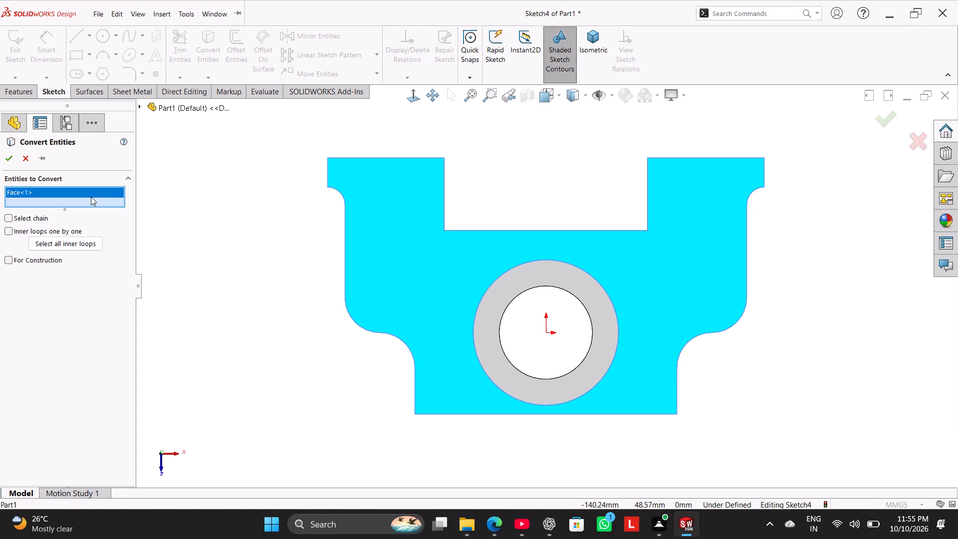
right_click(91, 197)
click(120, 203)
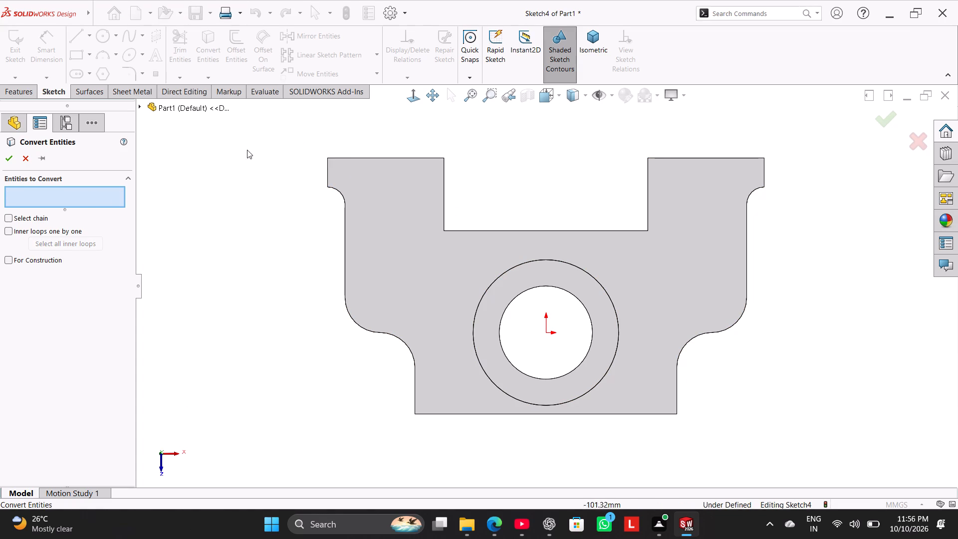
click(350, 156)
click(444, 193)
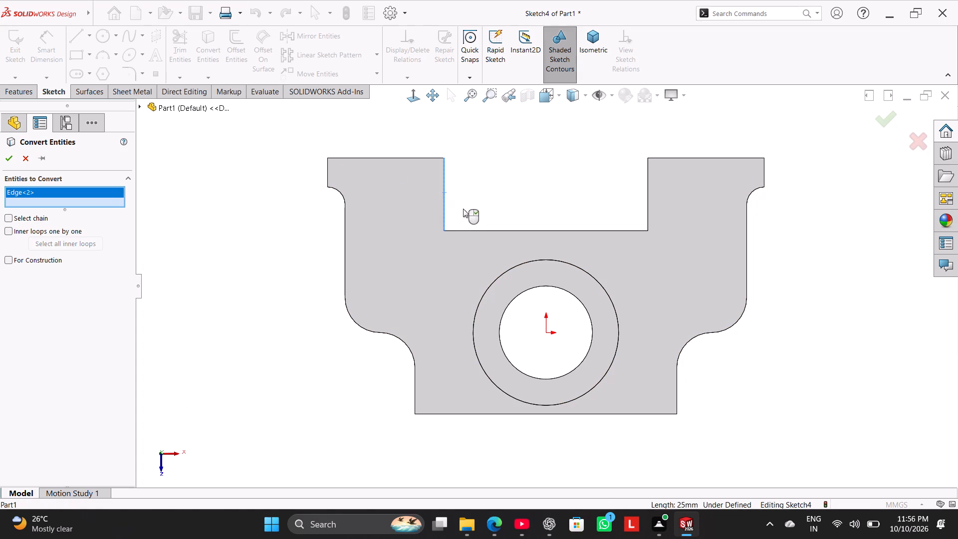
click(482, 229)
click(518, 231)
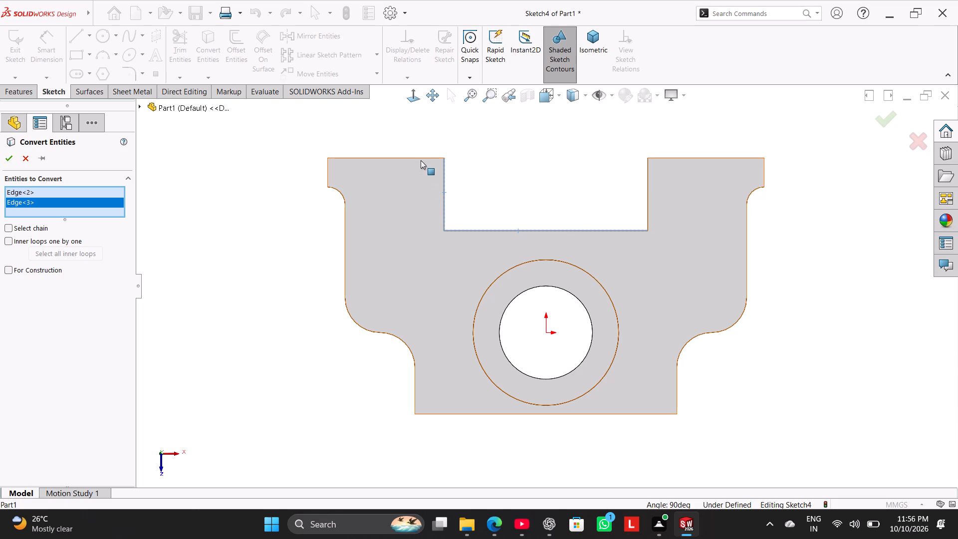
click(421, 158)
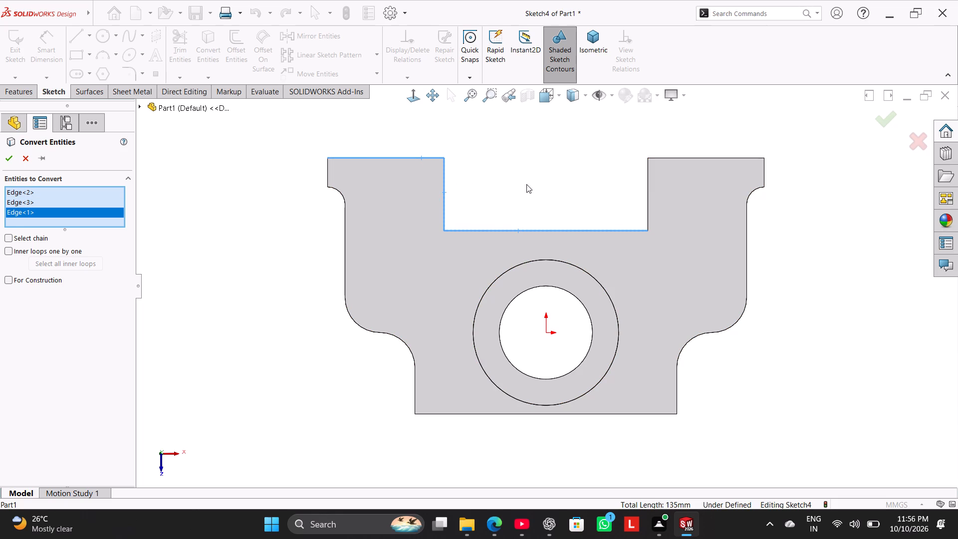
click(647, 181)
click(663, 158)
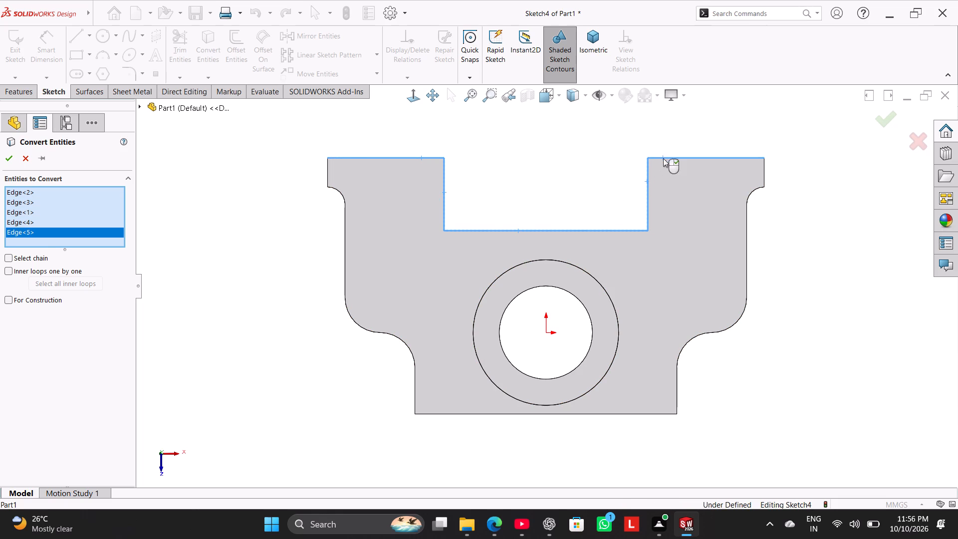
click(763, 176)
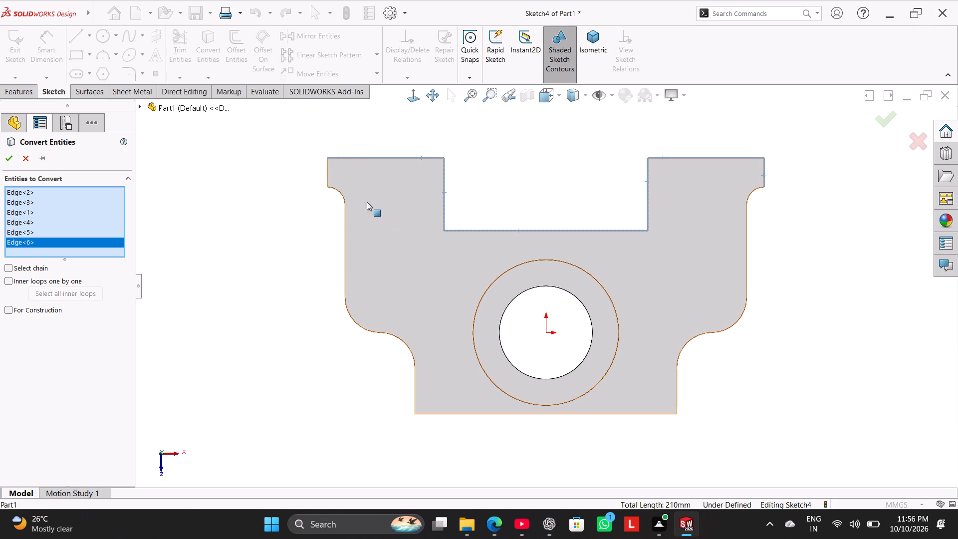
click(327, 173)
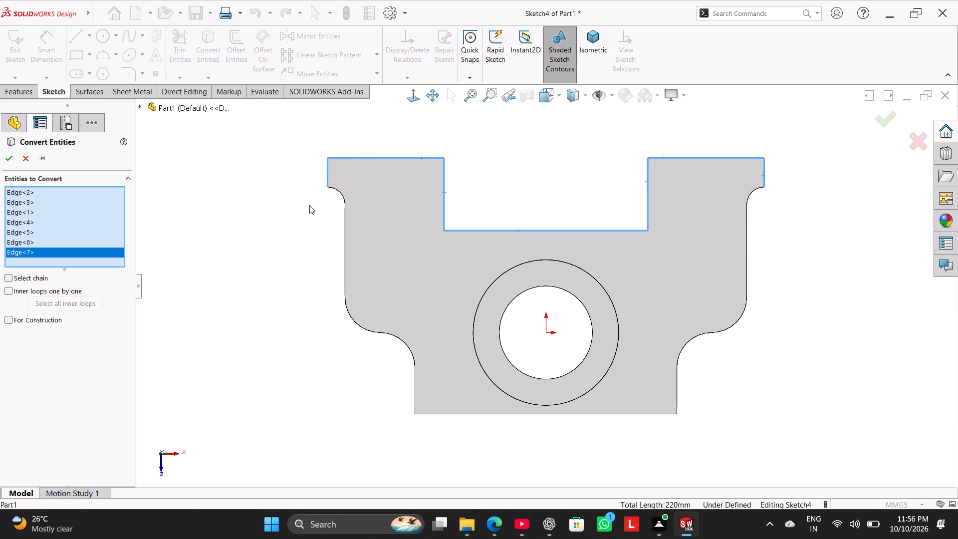
click(9, 162)
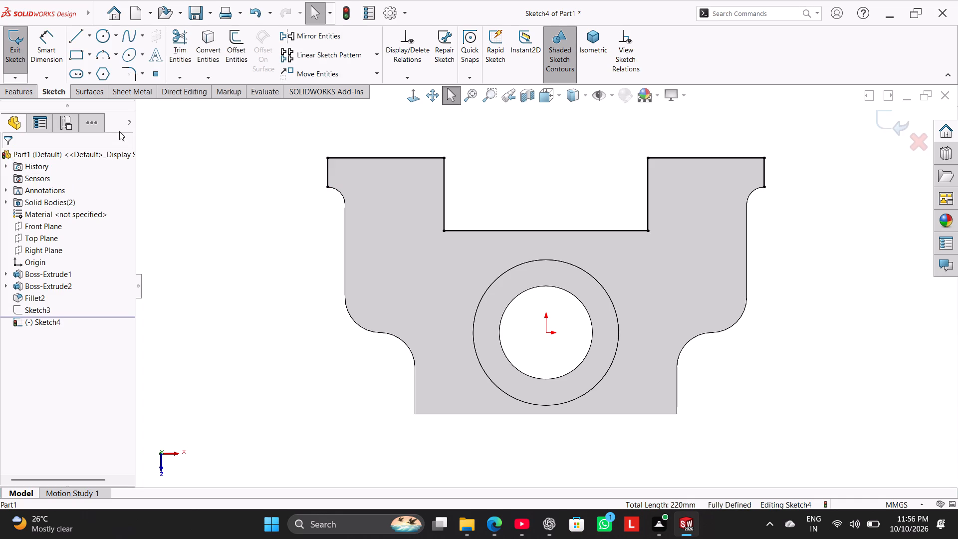
From the left foot's lower outer corner, draw a stepped line chain, about 28 mm across and 22 mm down, across again, ending on the ring's outer circle.
click(75, 35)
click(328, 190)
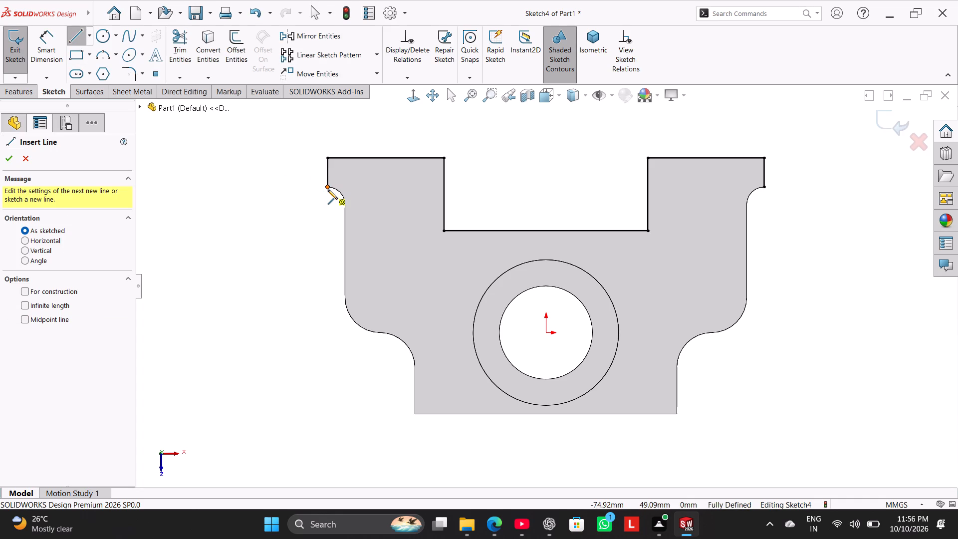
click(408, 190)
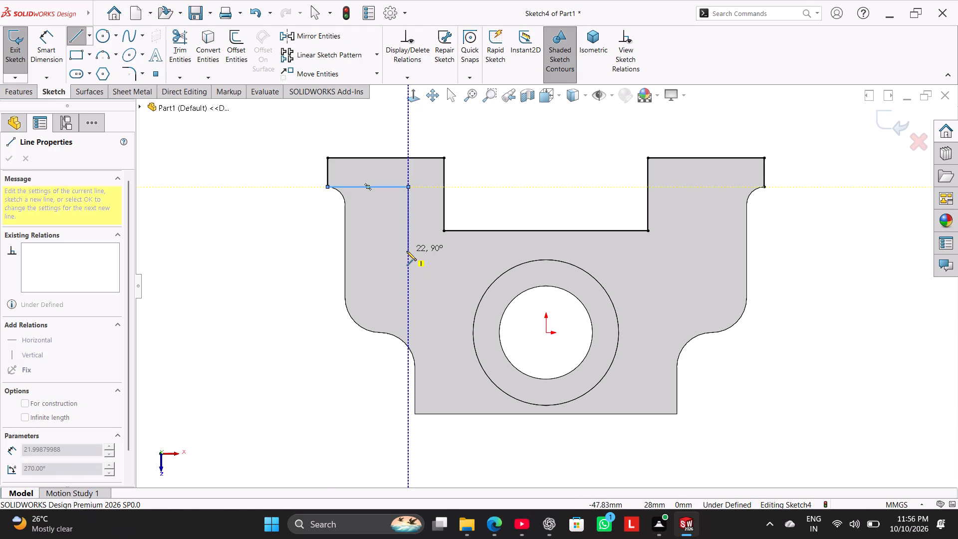
click(407, 251)
click(468, 250)
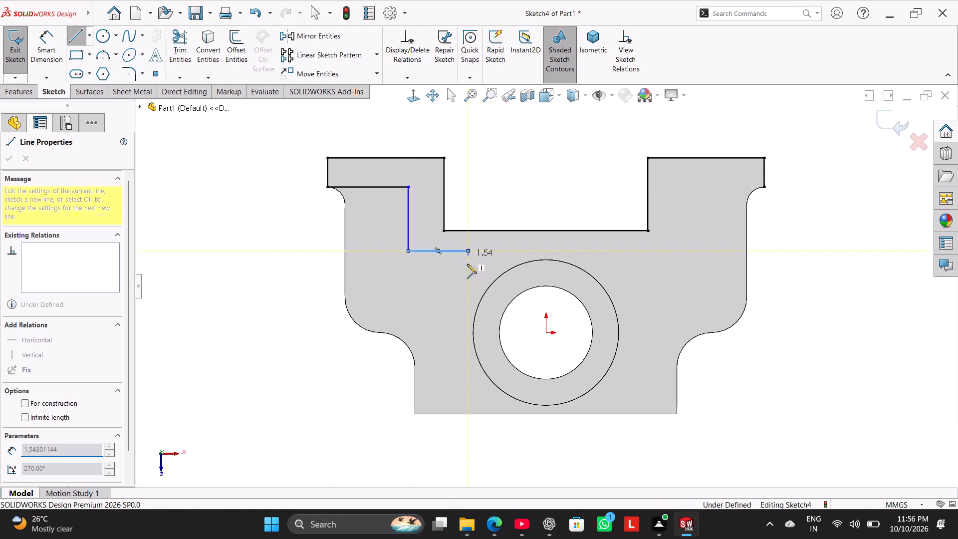
click(474, 337)
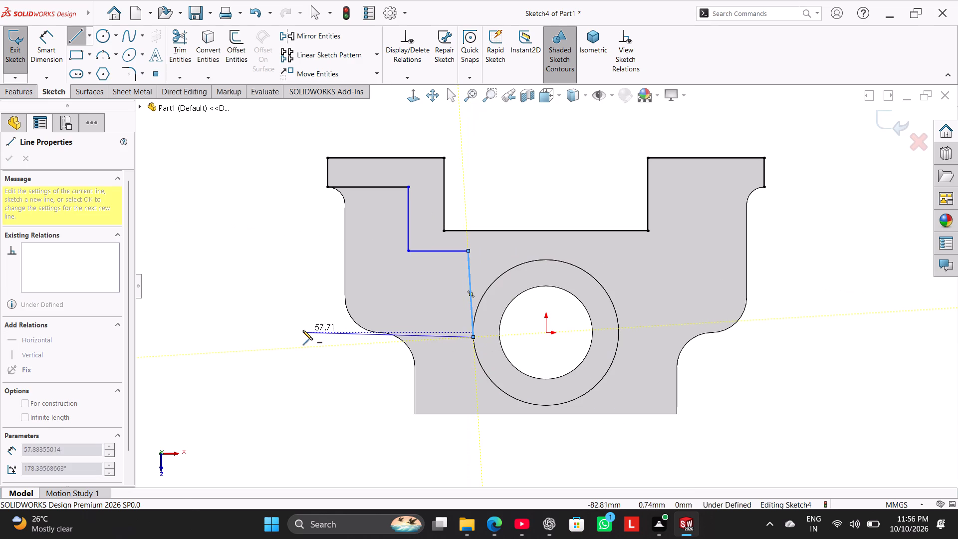
right_click(296, 329)
click(323, 340)
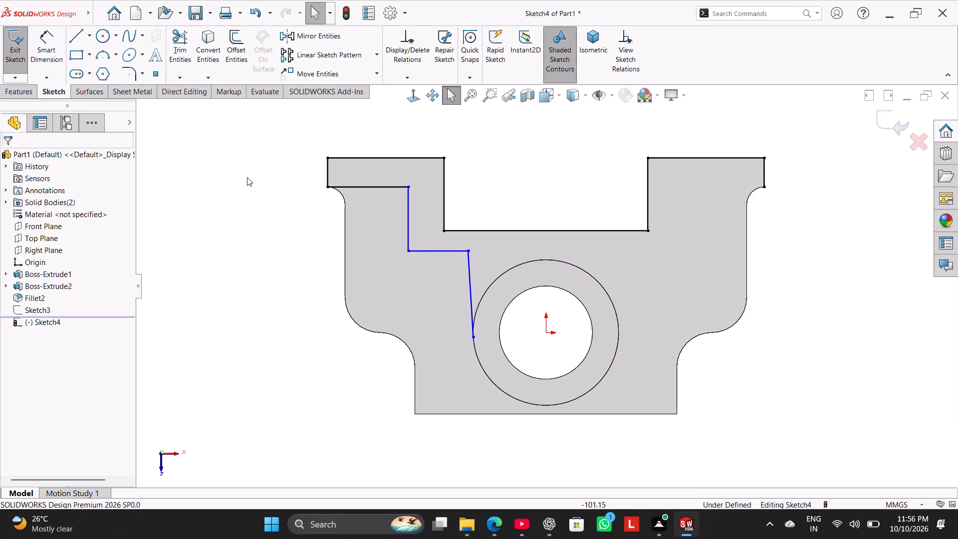
Draw a matching stepped line chain from the right foot's lower outer corner, with an inner step about 18 mm across, ending on the ring's outer circle.
click(78, 28)
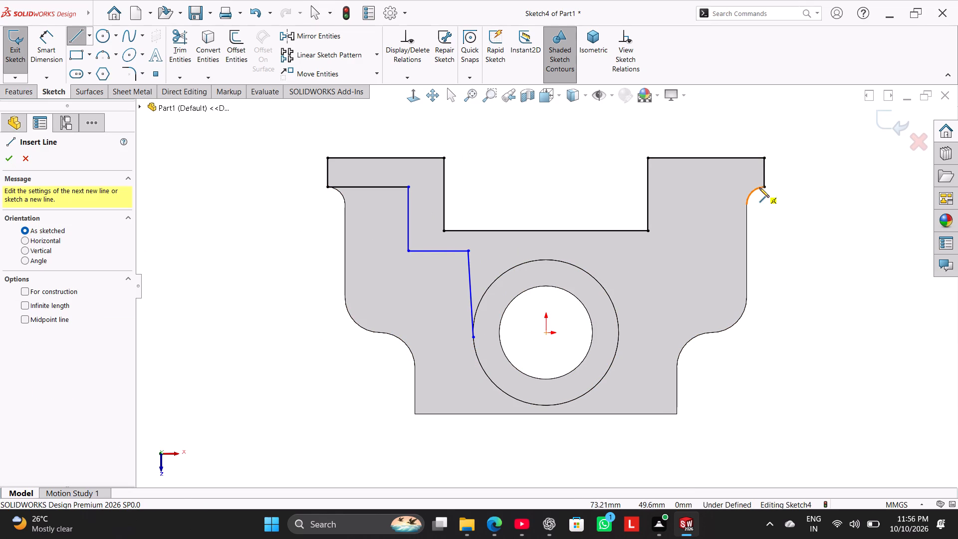
click(763, 188)
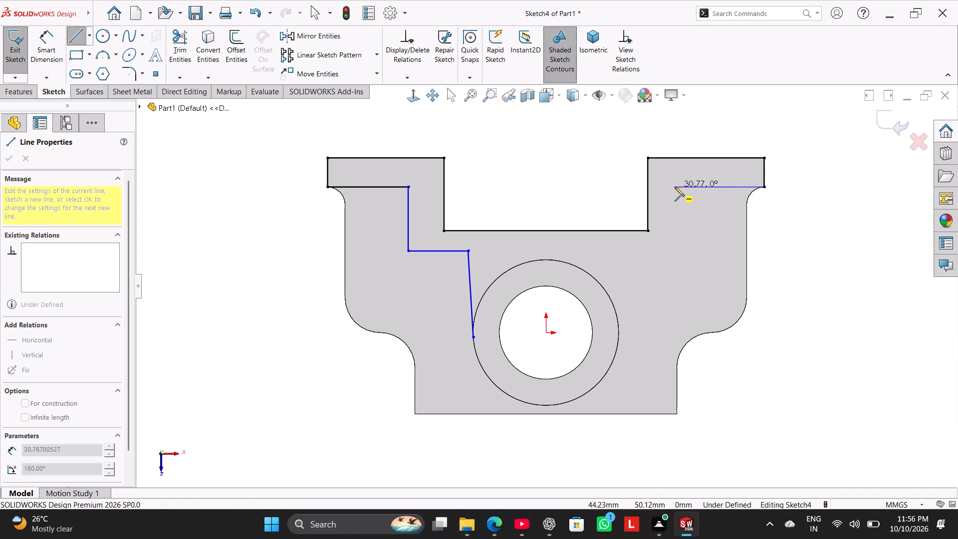
click(672, 187)
click(671, 249)
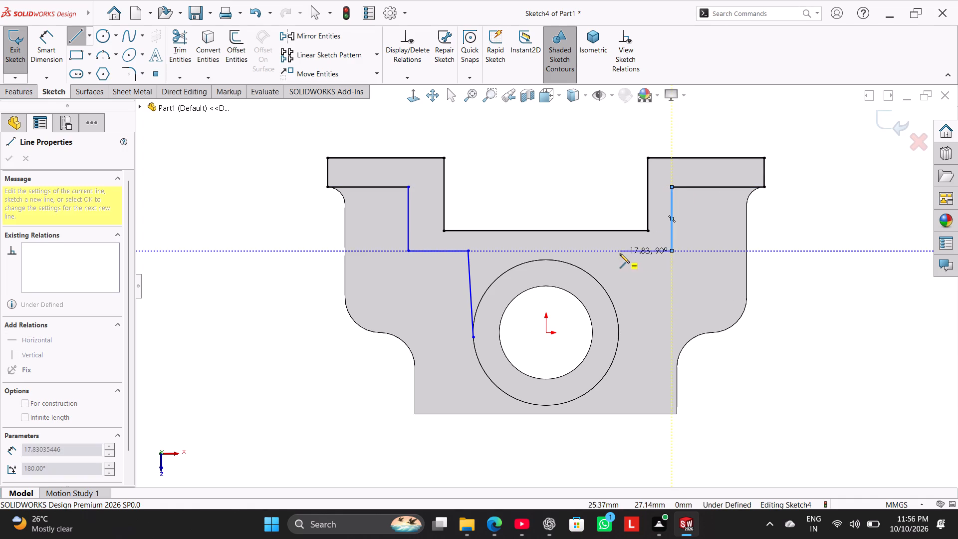
click(620, 254)
click(617, 328)
right_click(287, 366)
click(307, 370)
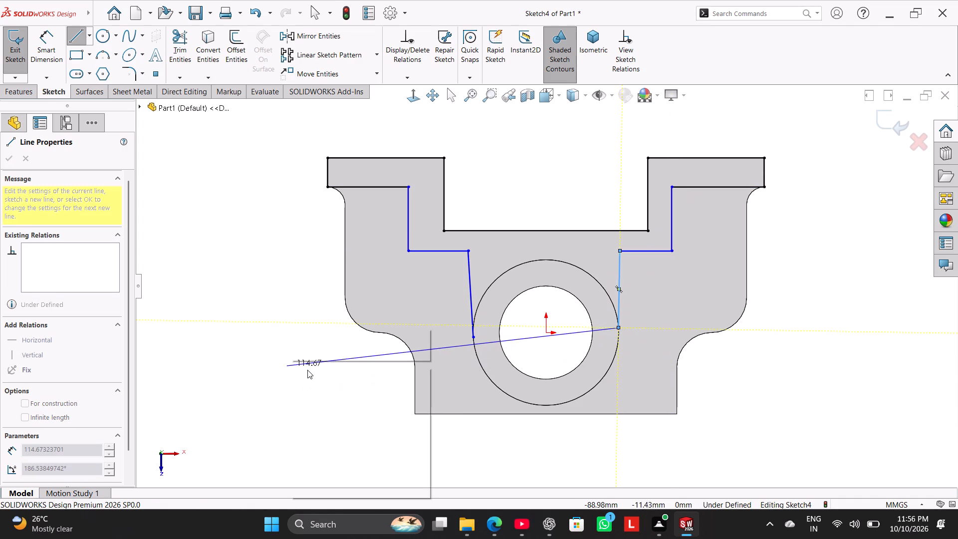
Make the two slanted inner lines that end on the ring's outer circle vertical.
ctrl+click(619, 303)
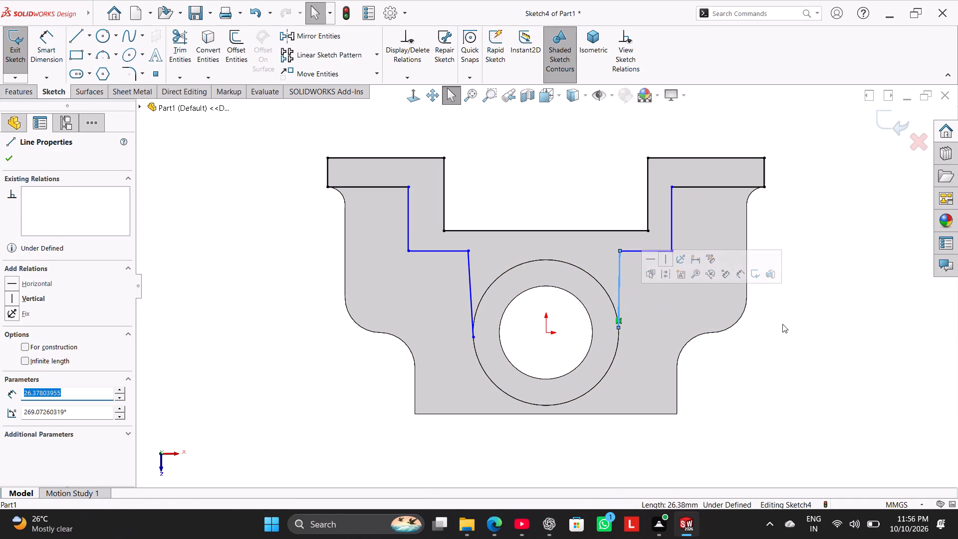
click(804, 352)
ctrl+click(620, 276)
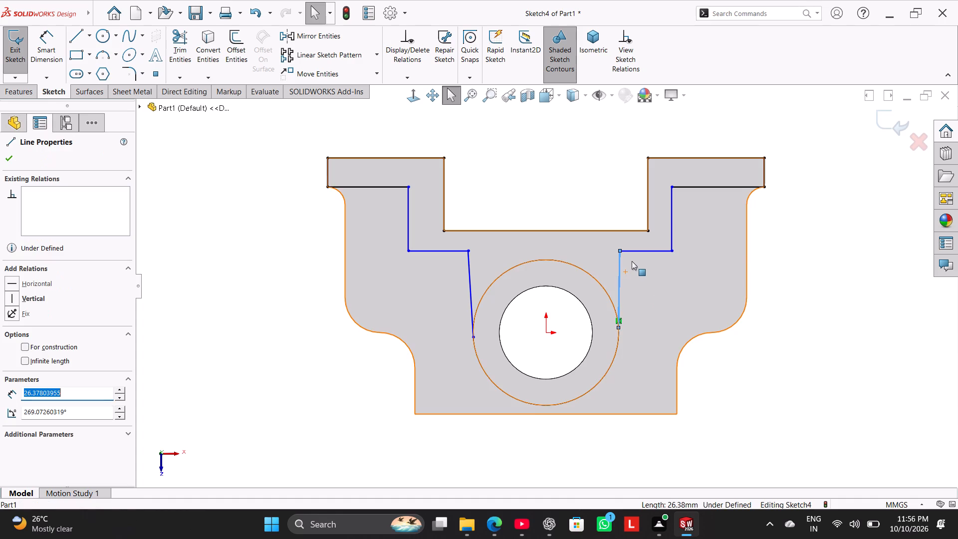
click(853, 339)
click(618, 272)
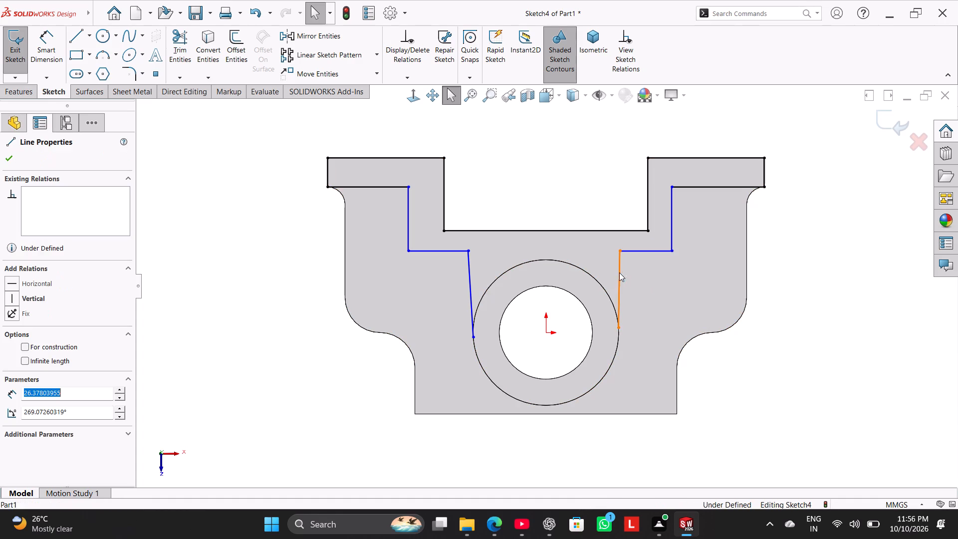
click(661, 227)
click(669, 212)
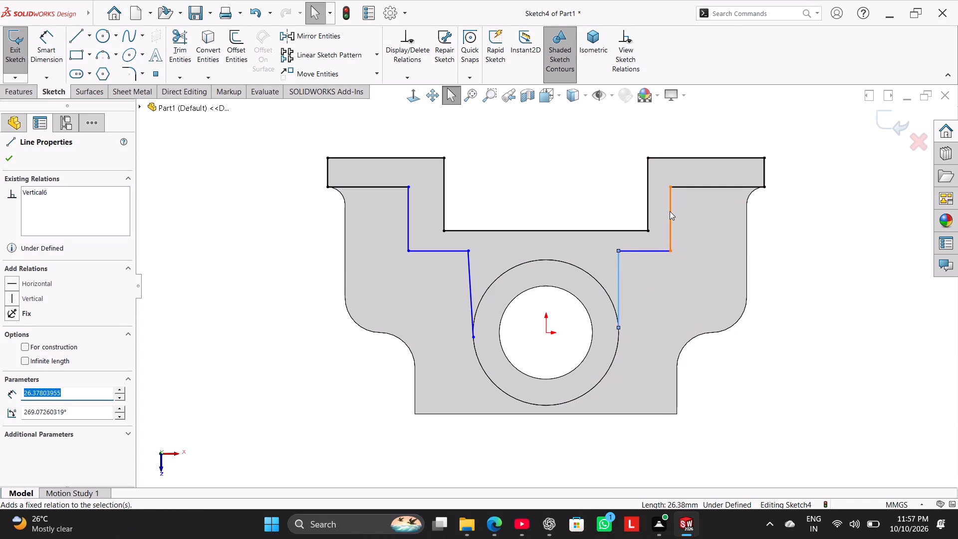
click(658, 249)
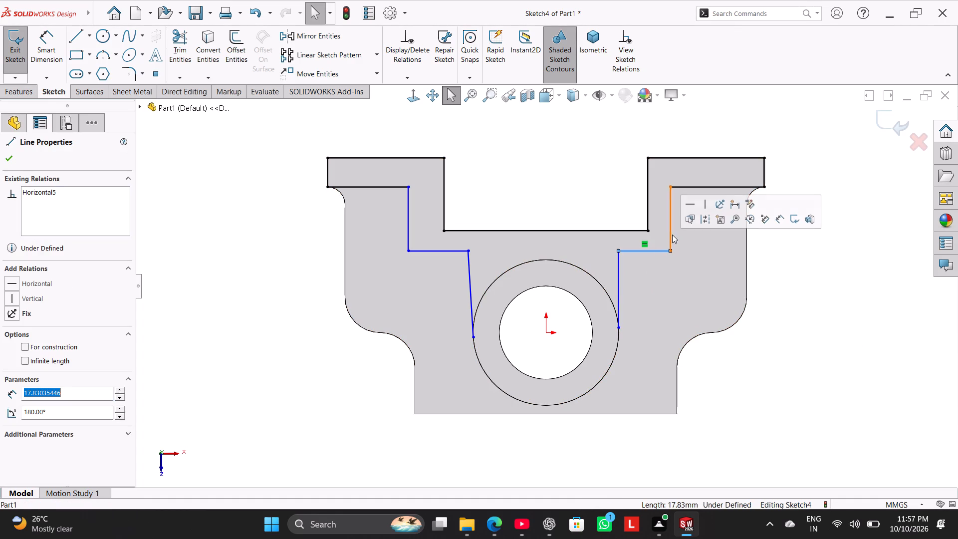
click(707, 281)
click(339, 381)
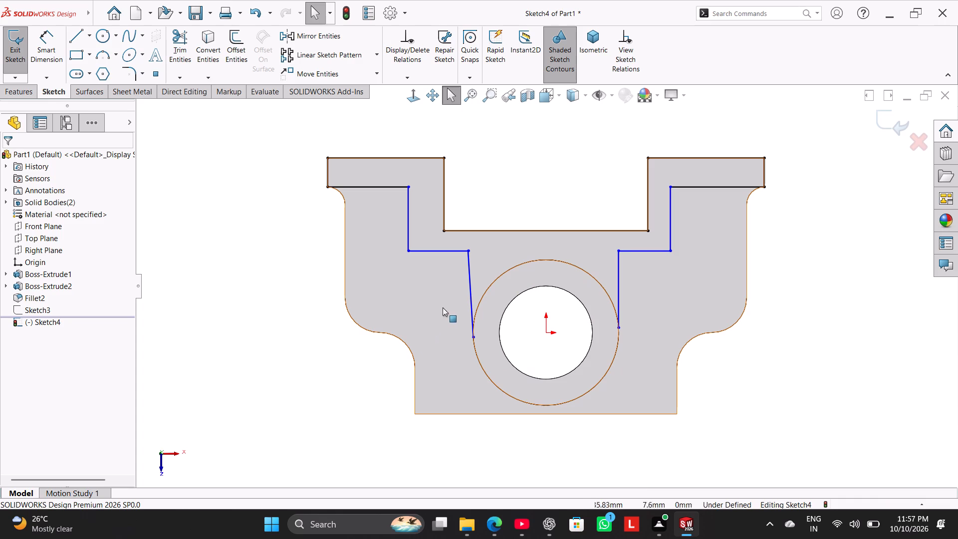
click(468, 272)
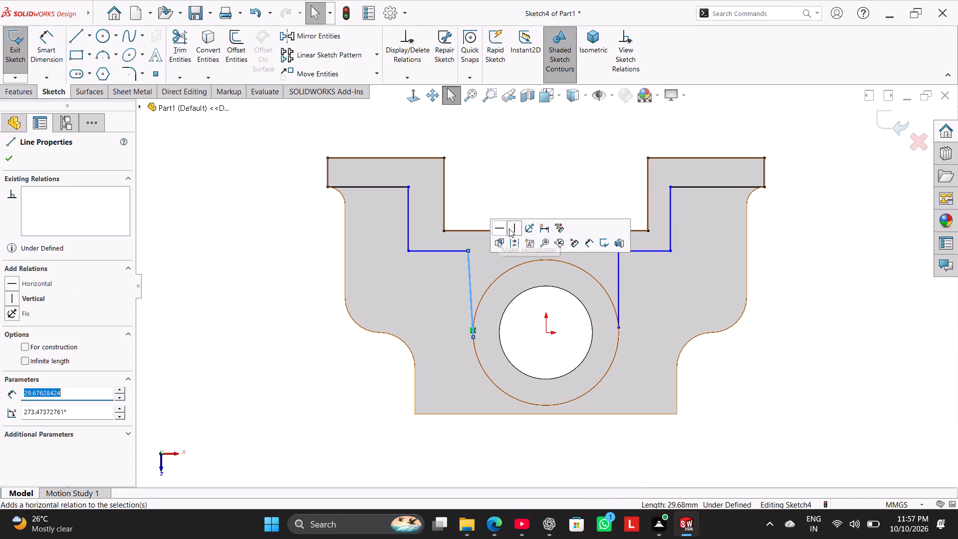
click(514, 225)
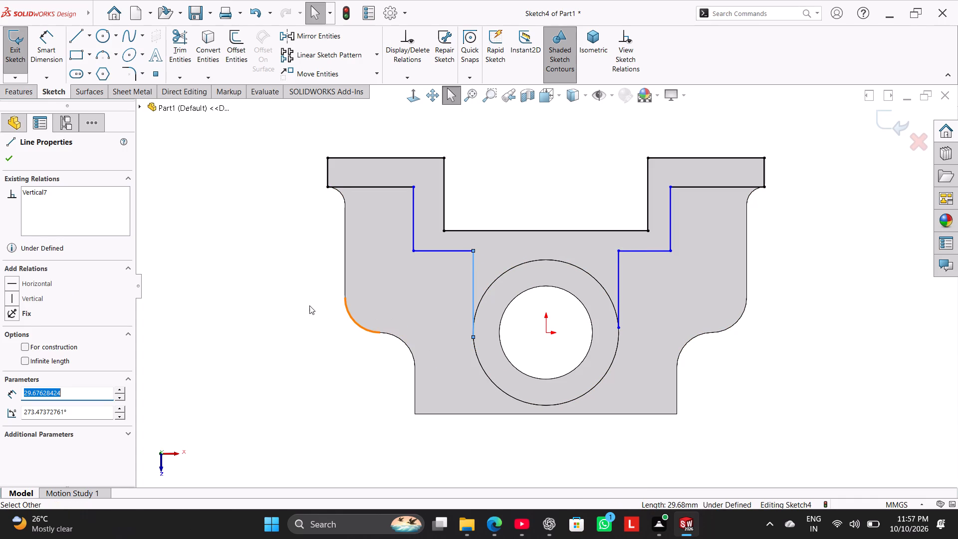
click(300, 300)
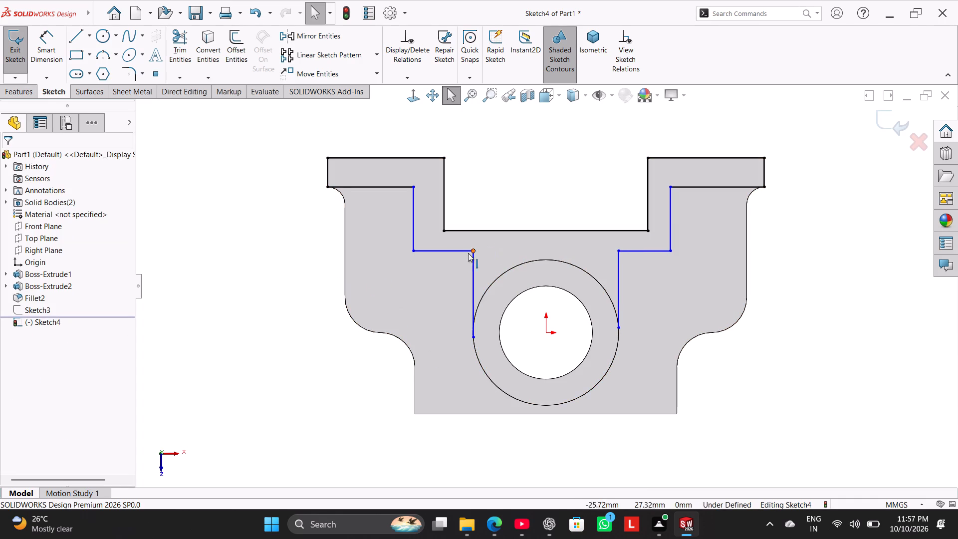
Make both vertical inner lines tangent to the ring's outer circular edge.
ctrl+click(485, 291)
ctrl+click(475, 284)
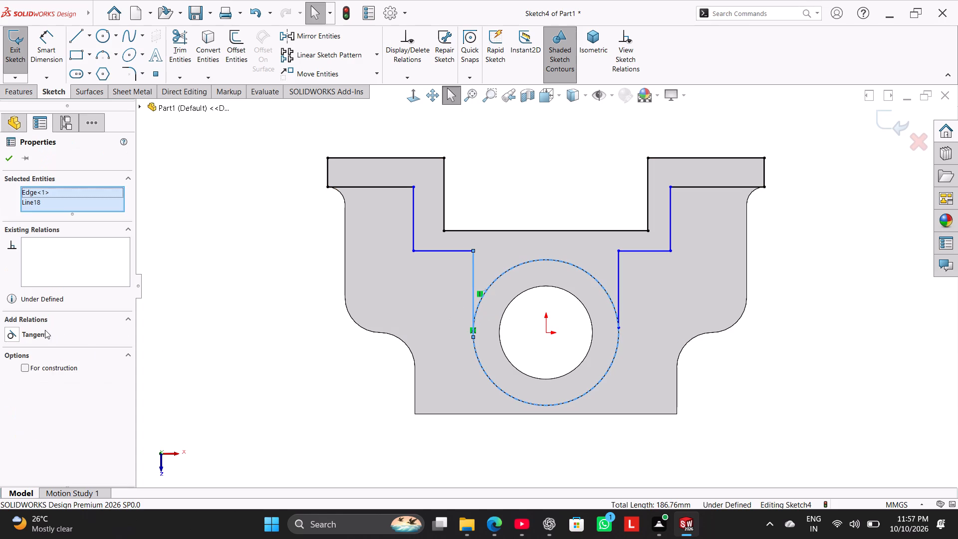
click(40, 330)
drag(768, 392, 762, 387)
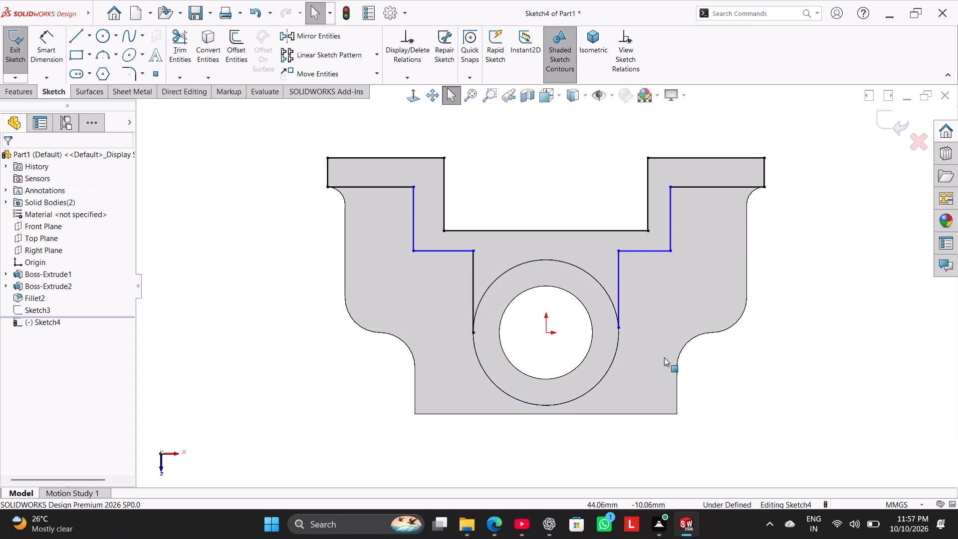
ctrl+click(620, 287)
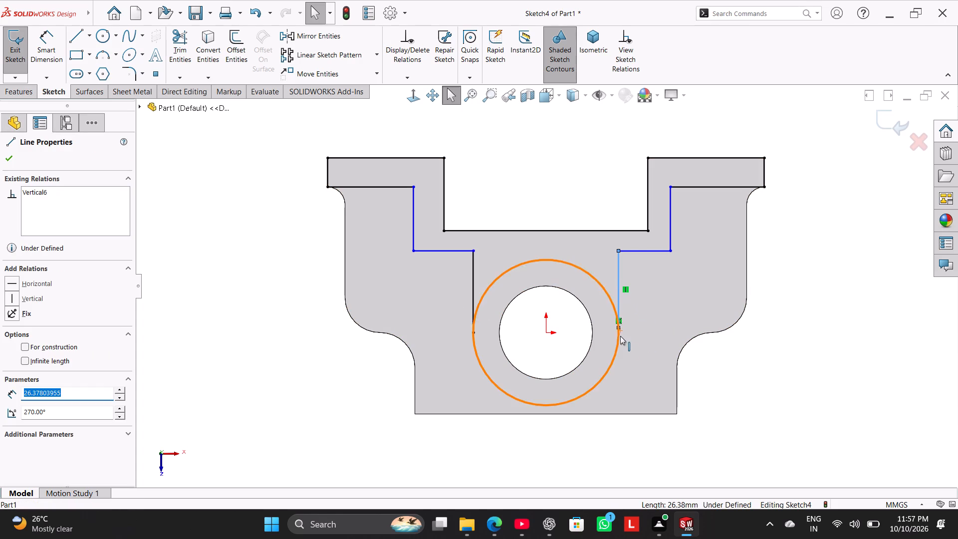
ctrl+click(611, 299)
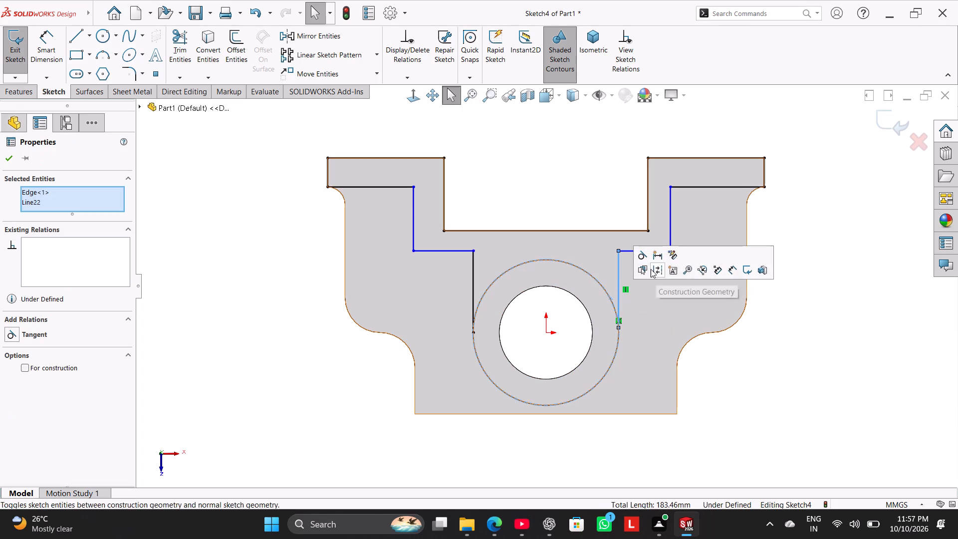
click(644, 261)
click(301, 334)
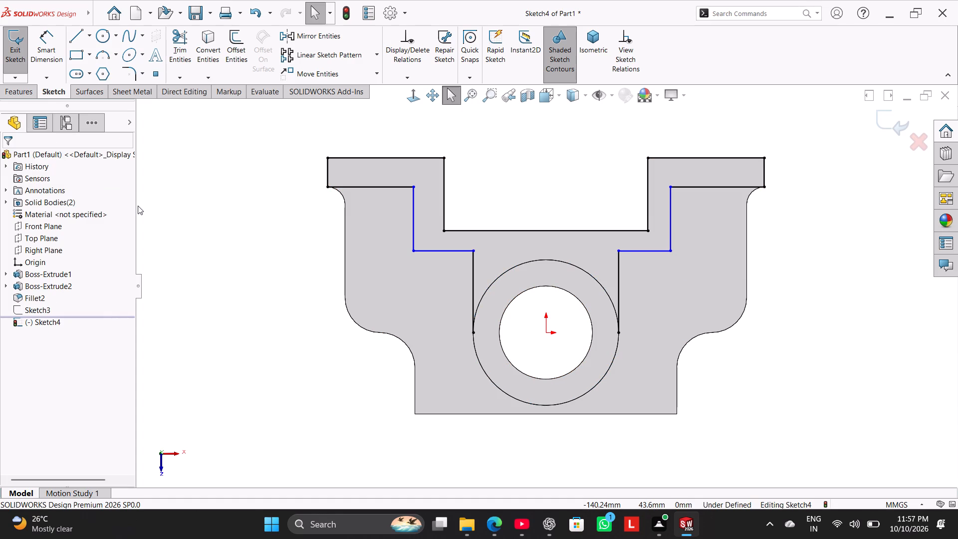
Close the wall profile with a horizontal line through the ring's centre, joining the lower ends of the two tangent lines.
click(77, 35)
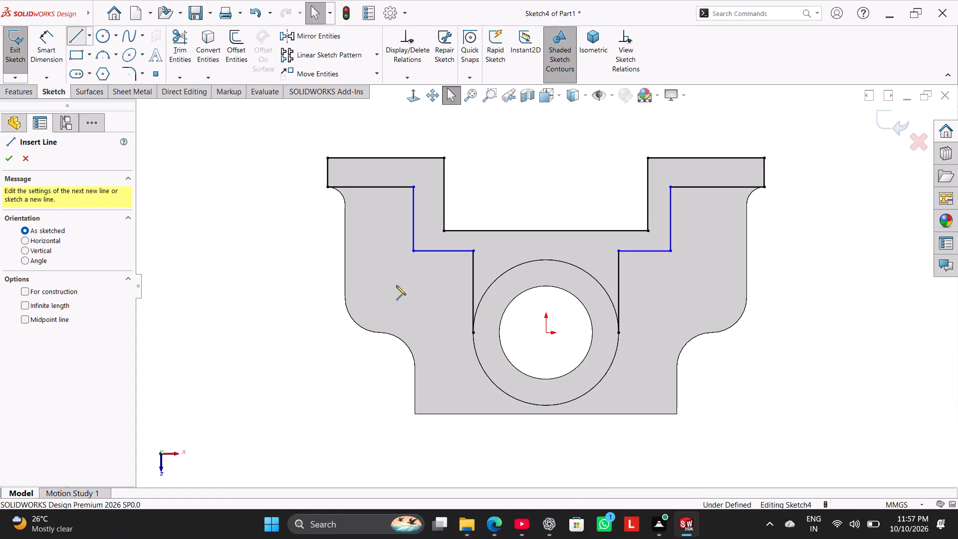
click(473, 331)
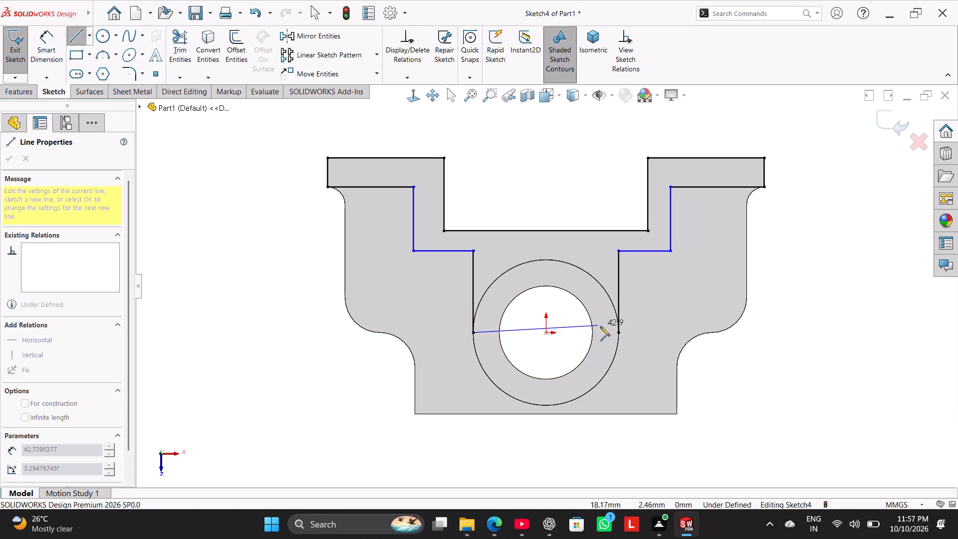
click(618, 332)
right_click(314, 365)
click(330, 370)
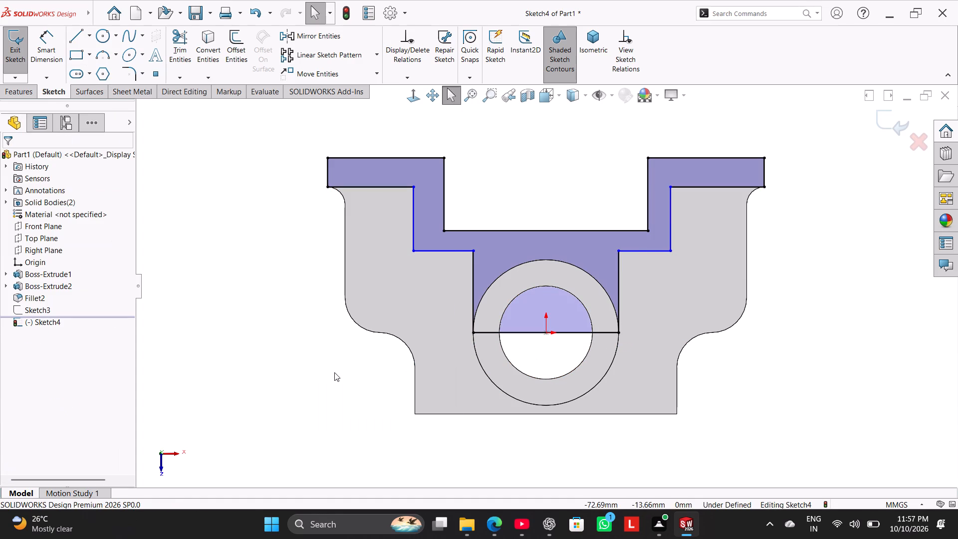
Dimension the right stepped lines at 10 mm from the notch's right side edge and 10 mm from its bottom edge.
click(52, 57)
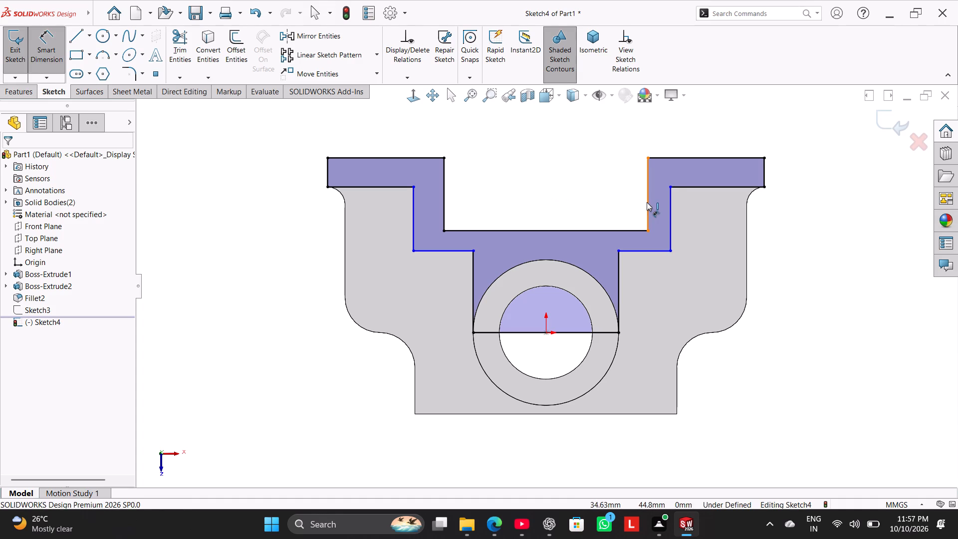
click(647, 202)
click(673, 207)
click(661, 136)
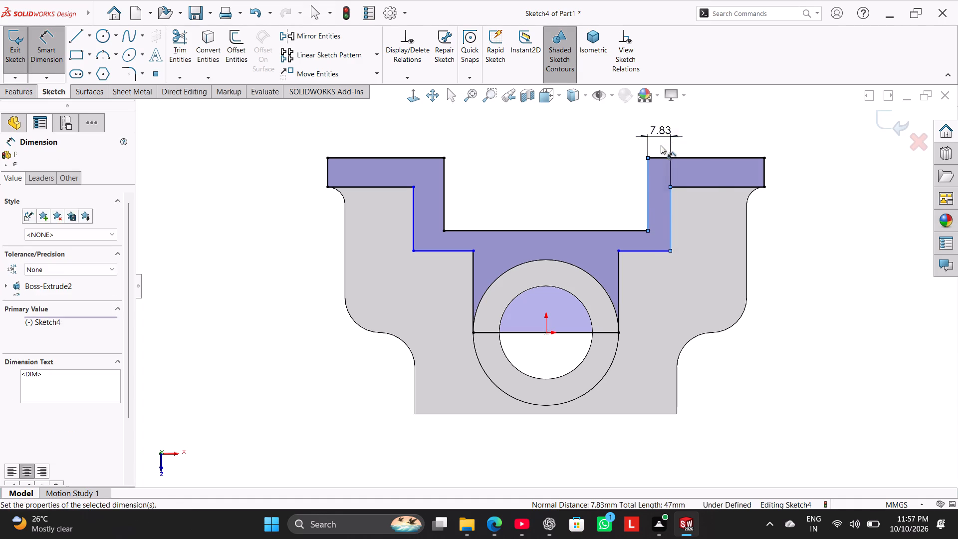
text(10)
key(Return)
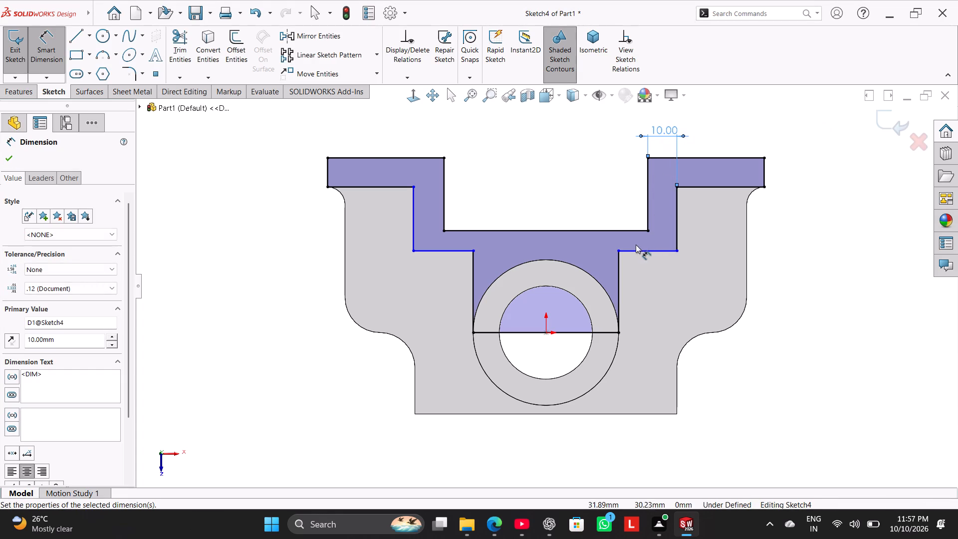
click(638, 229)
click(644, 250)
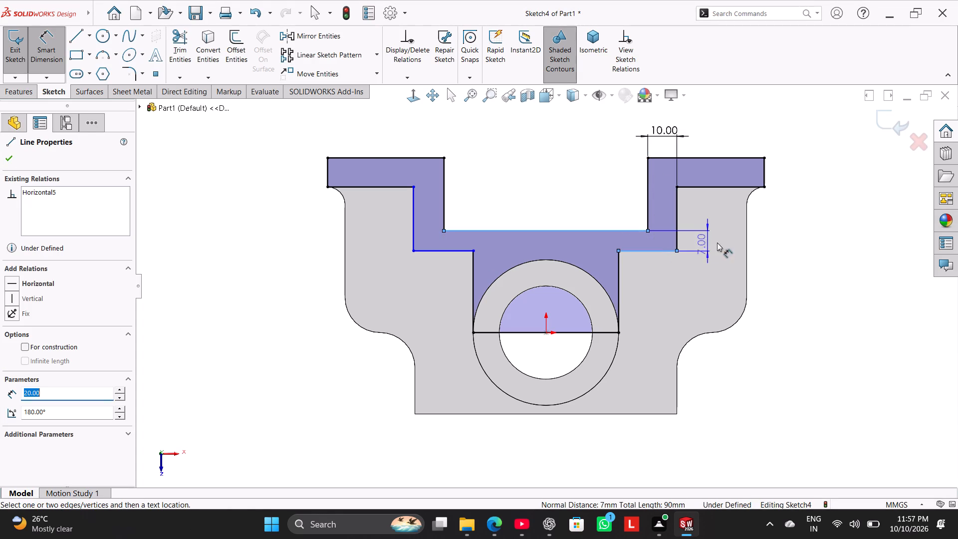
click(780, 239)
text(10)
key(Return)
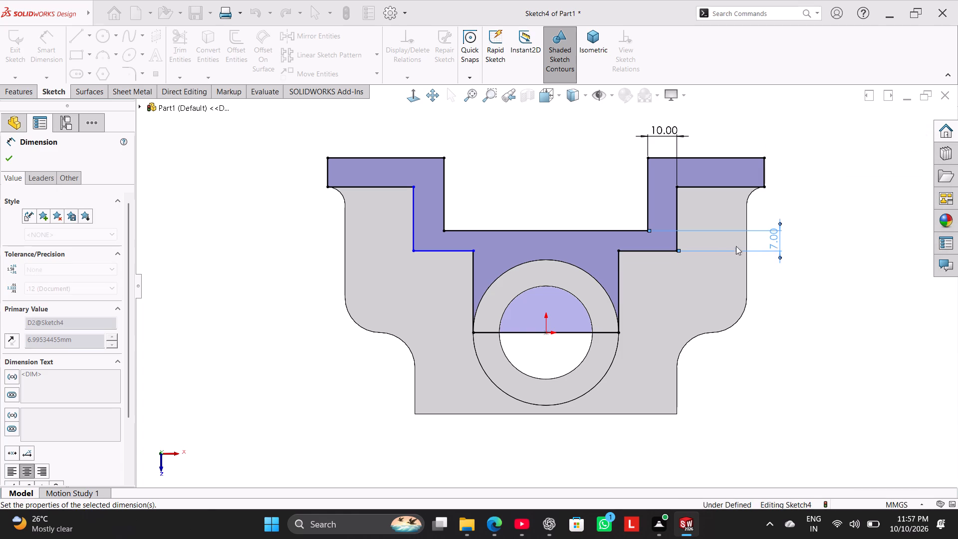
Dimension the left stepped lines at 10 mm from the notch's bottom edge and 10 mm from its left side edge.
click(456, 231)
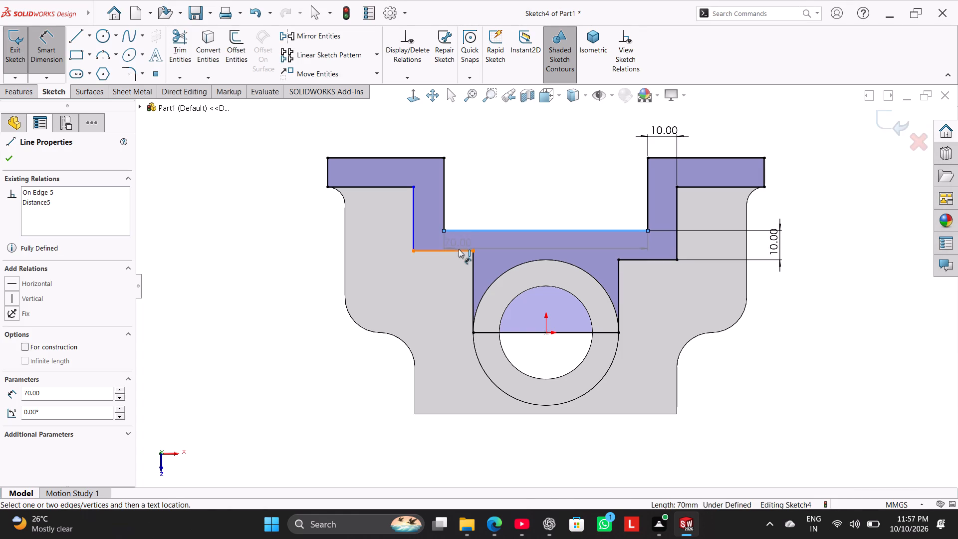
click(459, 250)
click(307, 247)
text(10)
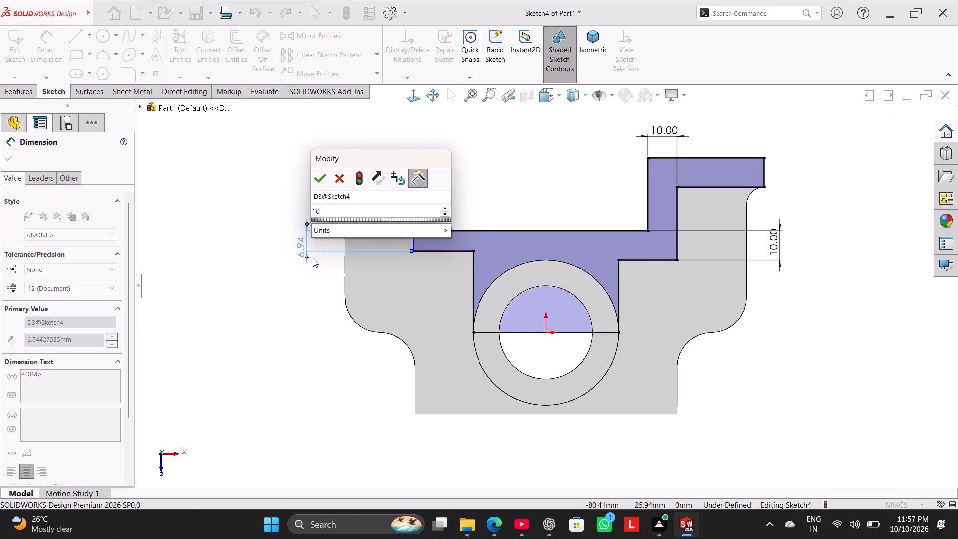
key(Return)
click(412, 206)
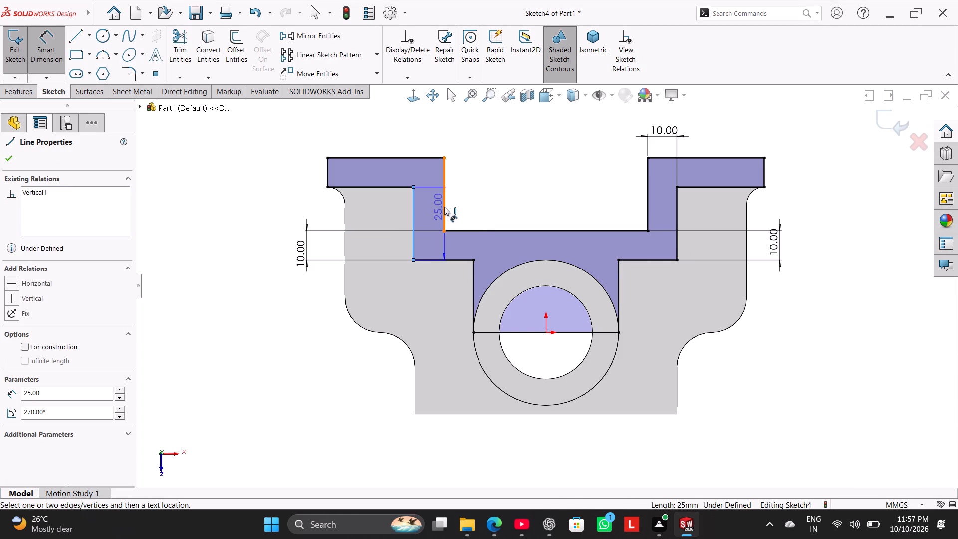
click(444, 207)
click(419, 138)
key(1)
key(0)
key(Return)
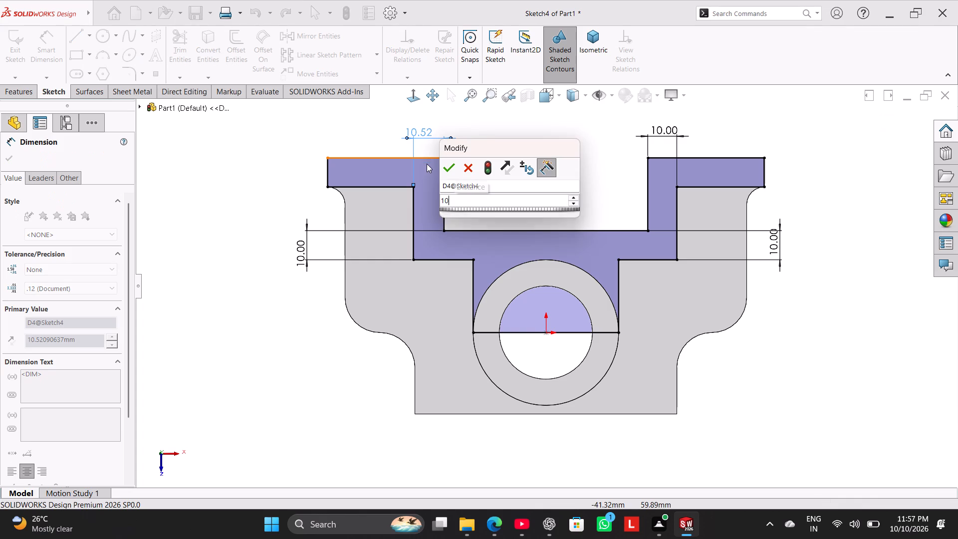
right_click(244, 313)
click(277, 346)
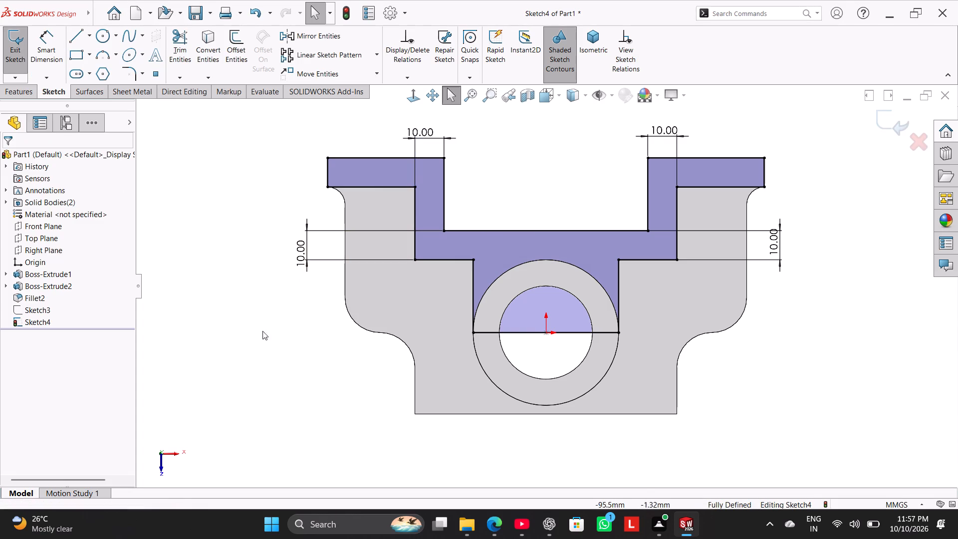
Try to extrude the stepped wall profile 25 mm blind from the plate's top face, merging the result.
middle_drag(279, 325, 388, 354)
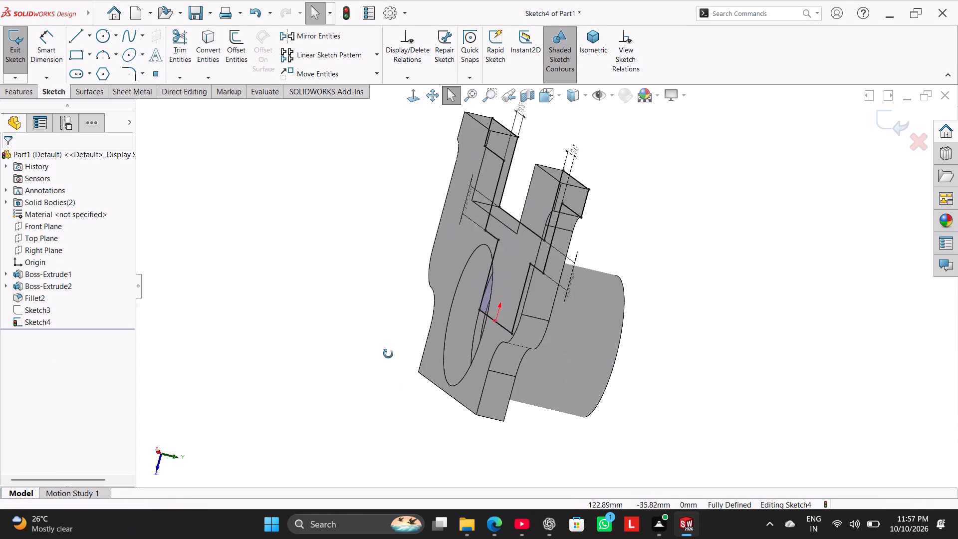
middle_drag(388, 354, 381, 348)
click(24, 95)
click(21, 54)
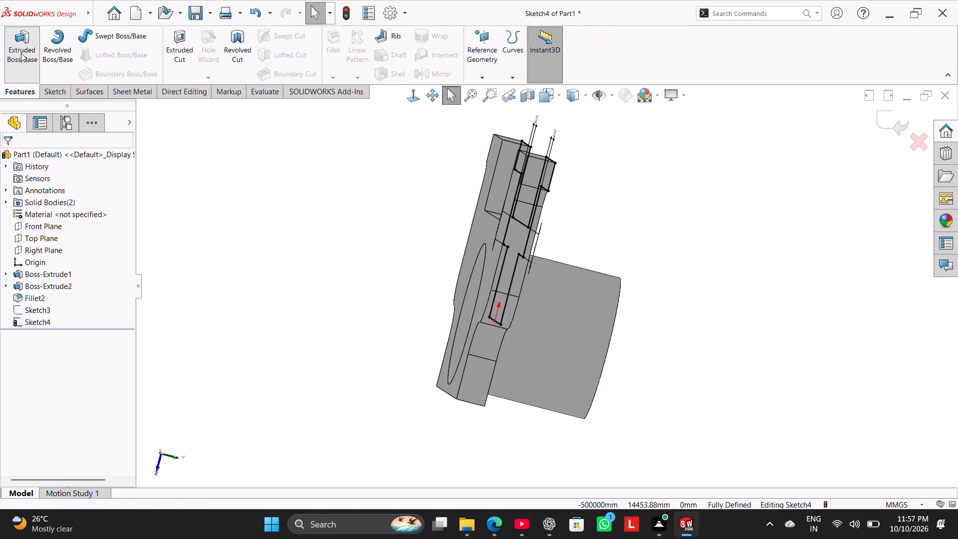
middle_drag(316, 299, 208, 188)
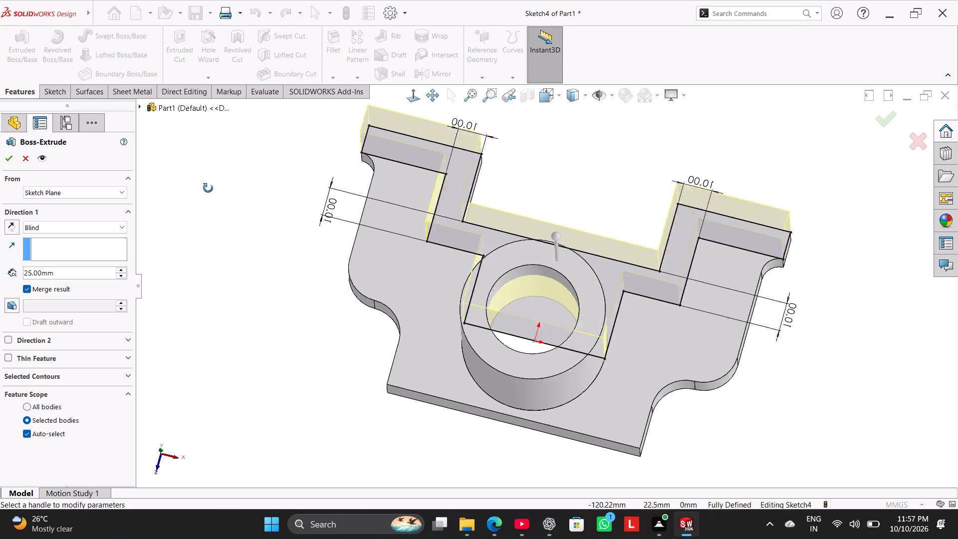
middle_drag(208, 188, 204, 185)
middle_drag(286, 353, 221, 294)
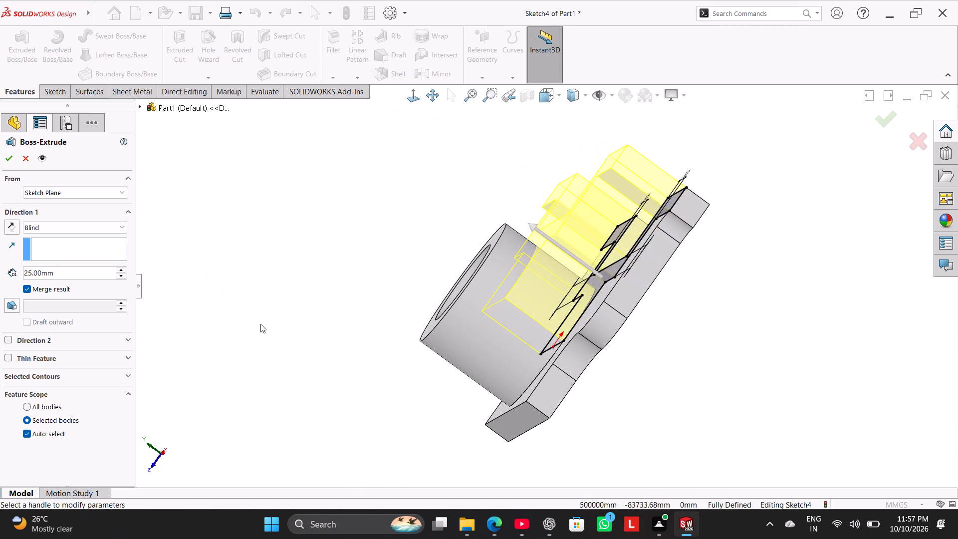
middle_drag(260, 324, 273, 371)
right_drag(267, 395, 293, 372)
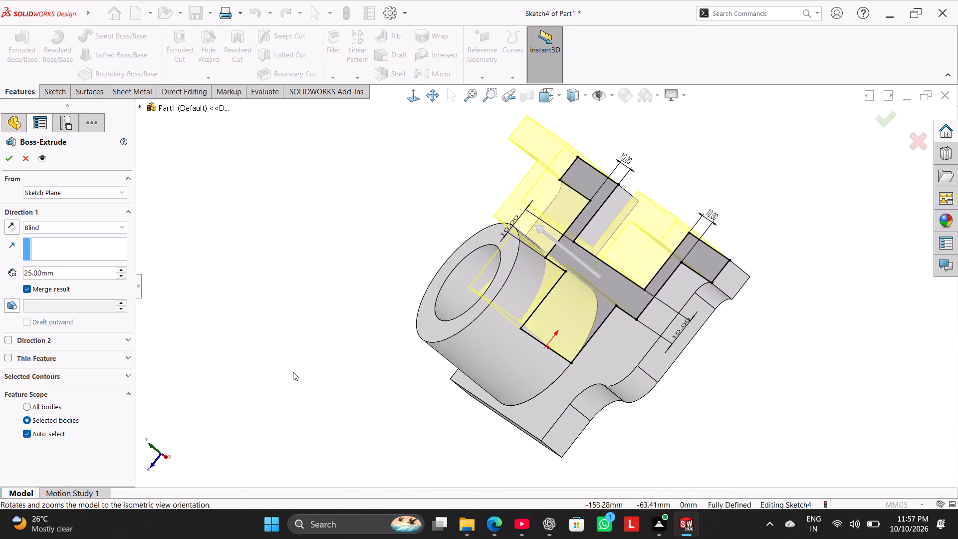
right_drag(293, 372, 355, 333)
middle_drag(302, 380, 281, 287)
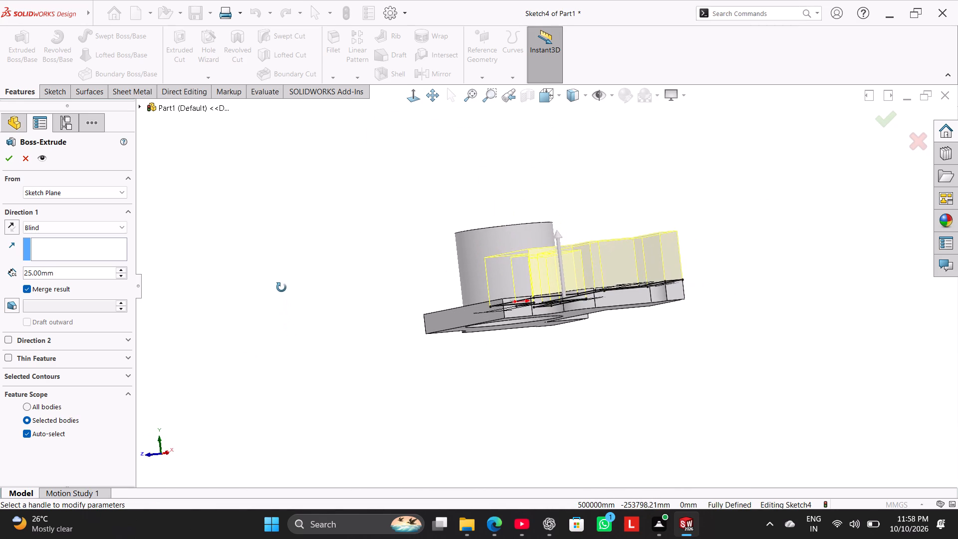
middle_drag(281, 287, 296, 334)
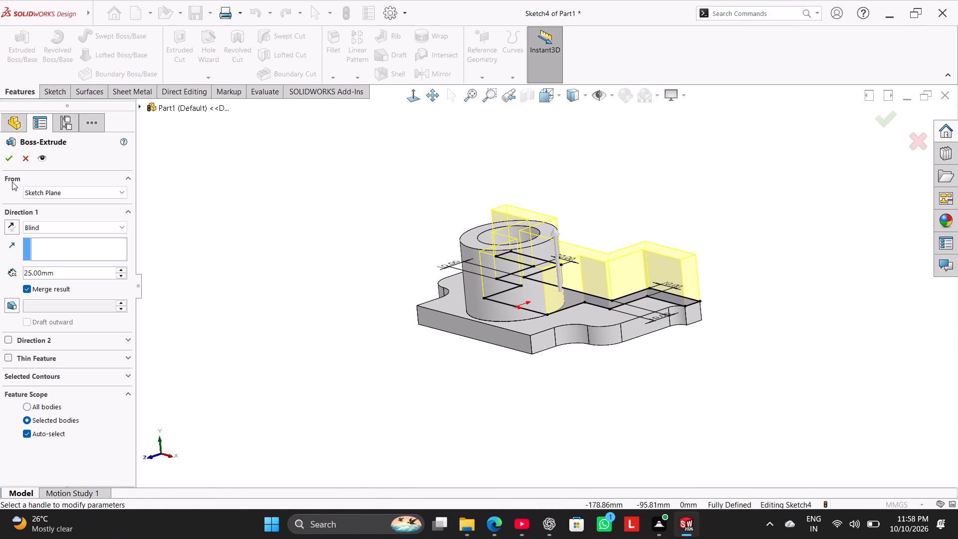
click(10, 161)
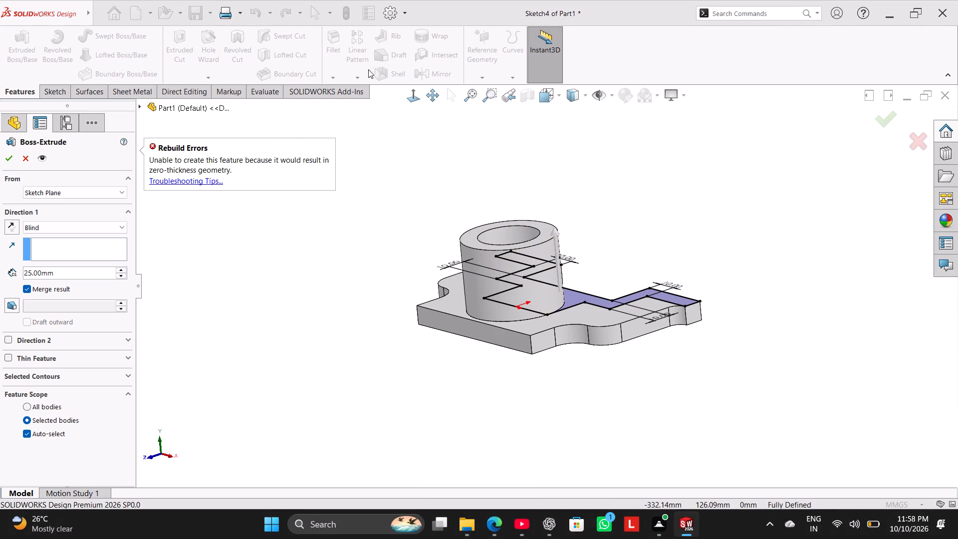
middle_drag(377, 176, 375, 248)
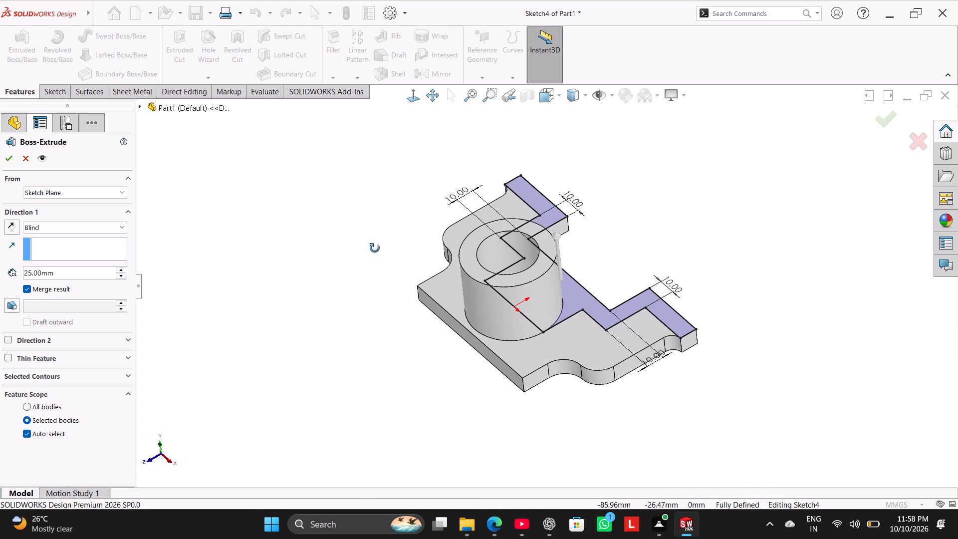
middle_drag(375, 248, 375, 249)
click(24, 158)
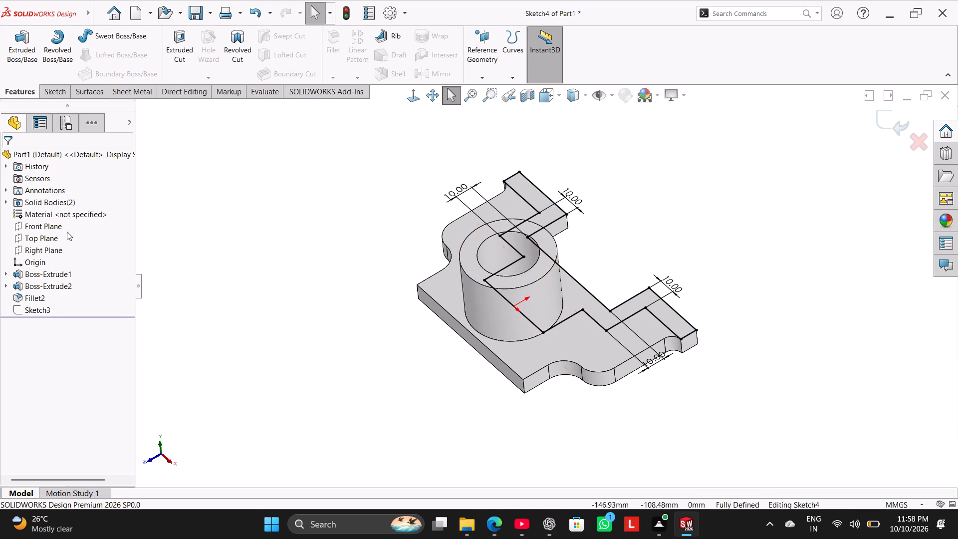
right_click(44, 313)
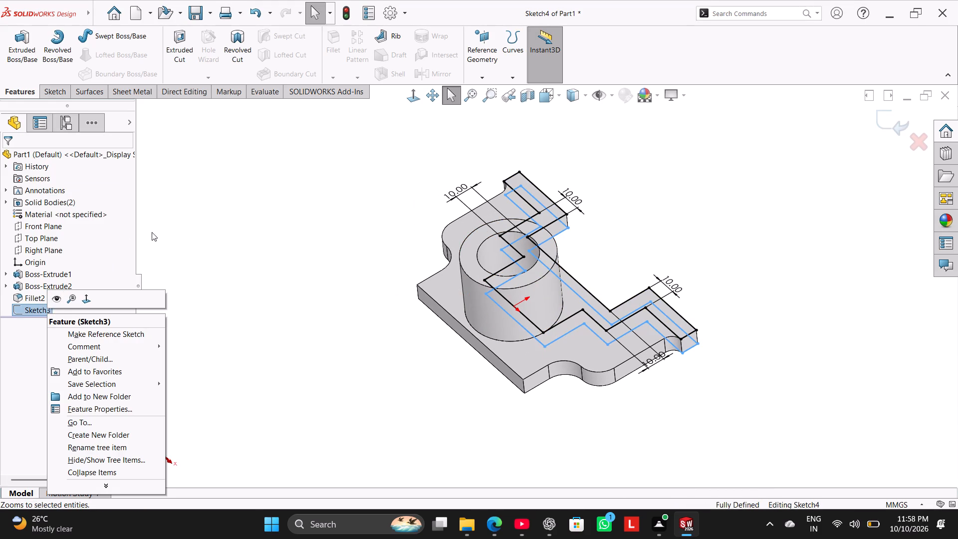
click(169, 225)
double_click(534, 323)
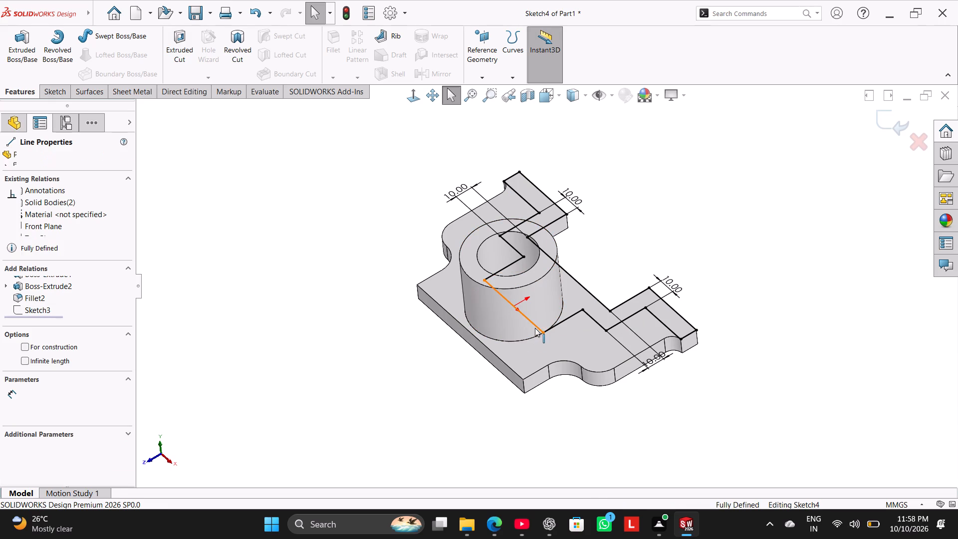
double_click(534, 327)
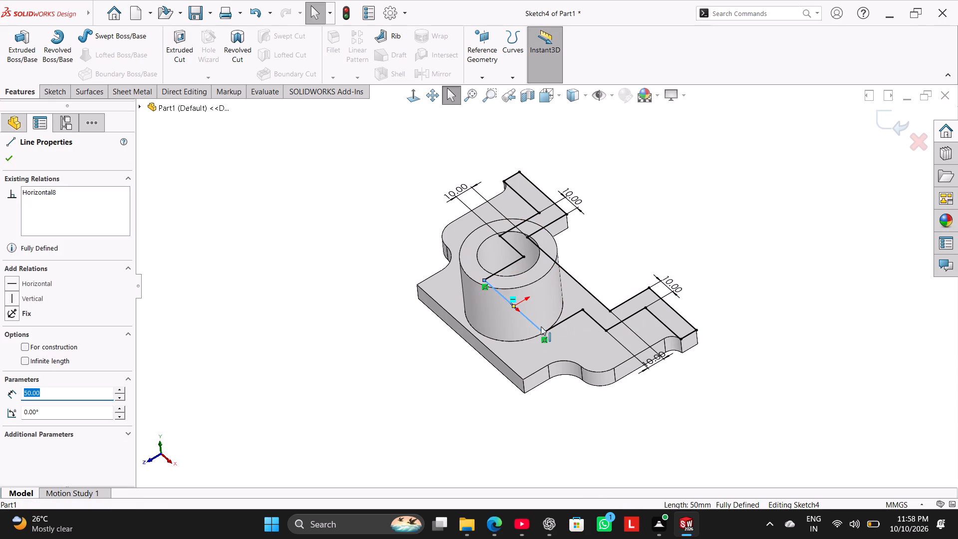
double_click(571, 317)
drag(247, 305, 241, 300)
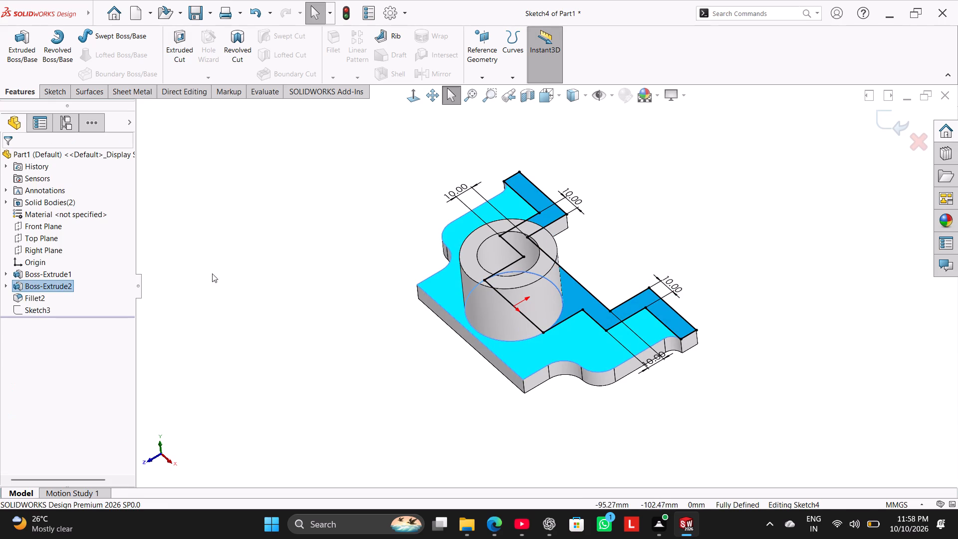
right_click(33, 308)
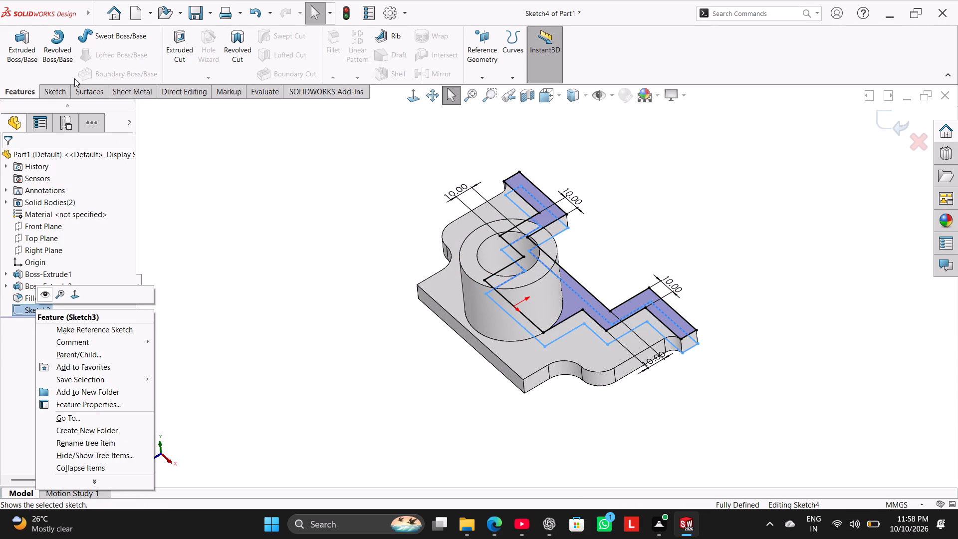
Trim away the horizontal closing line through the ring's centre, without keeping trimmed entities as construction geometry.
click(65, 90)
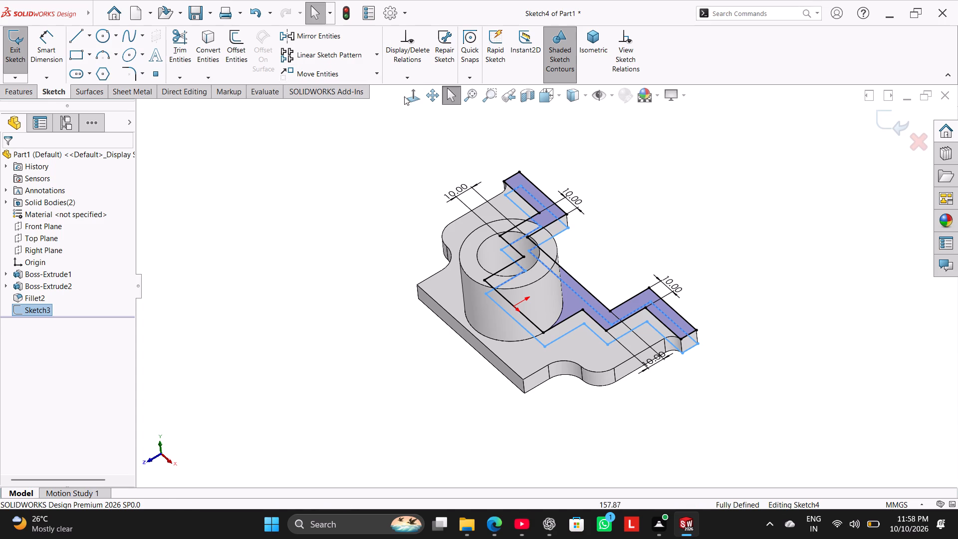
click(412, 96)
click(286, 201)
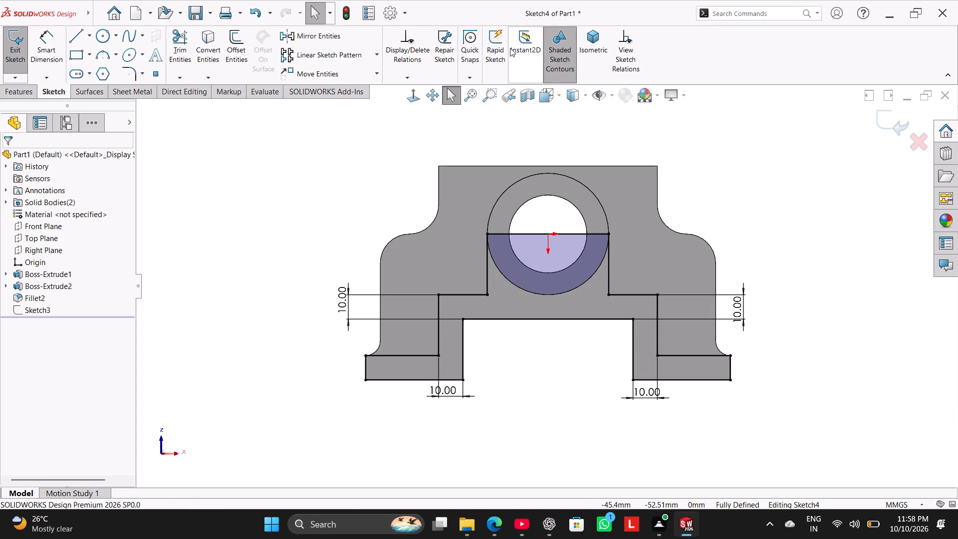
click(417, 94)
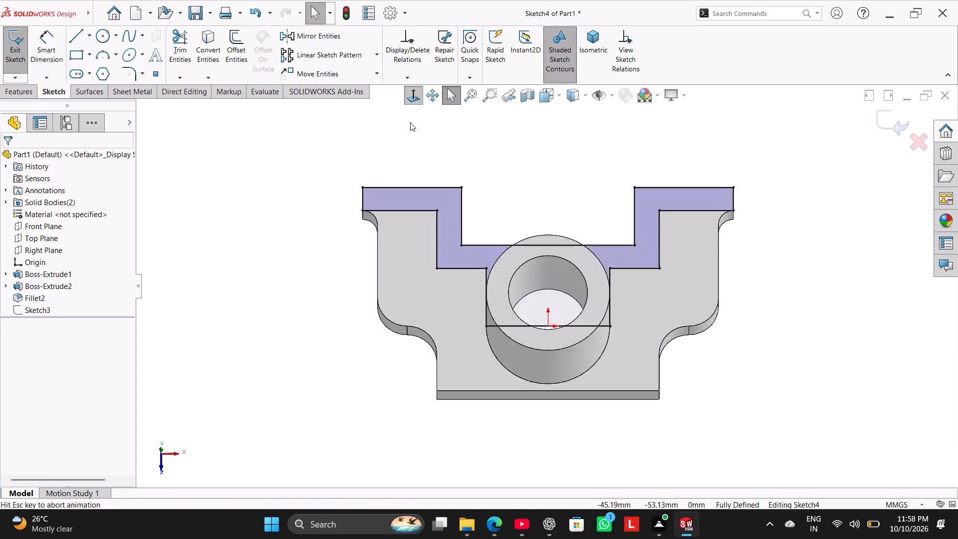
click(177, 45)
drag(528, 307, 532, 353)
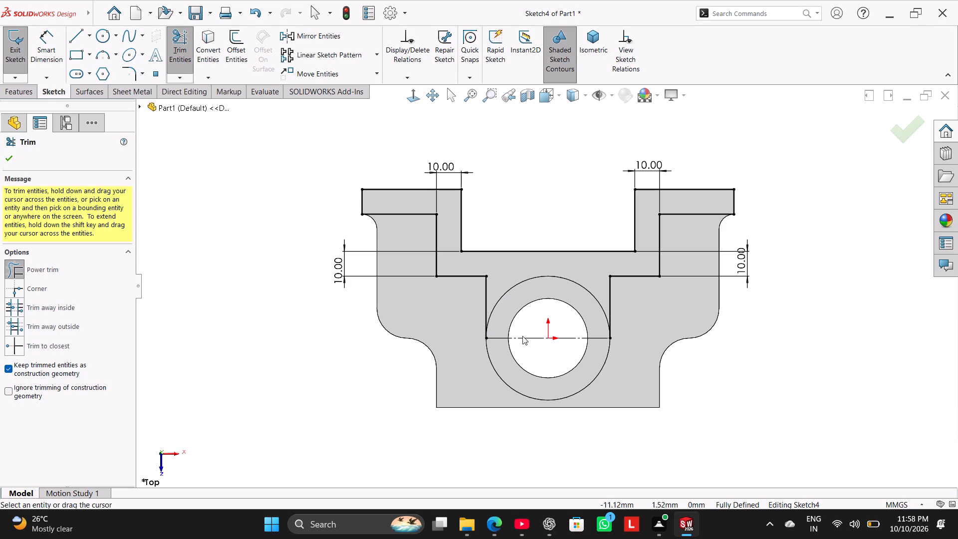
click(50, 370)
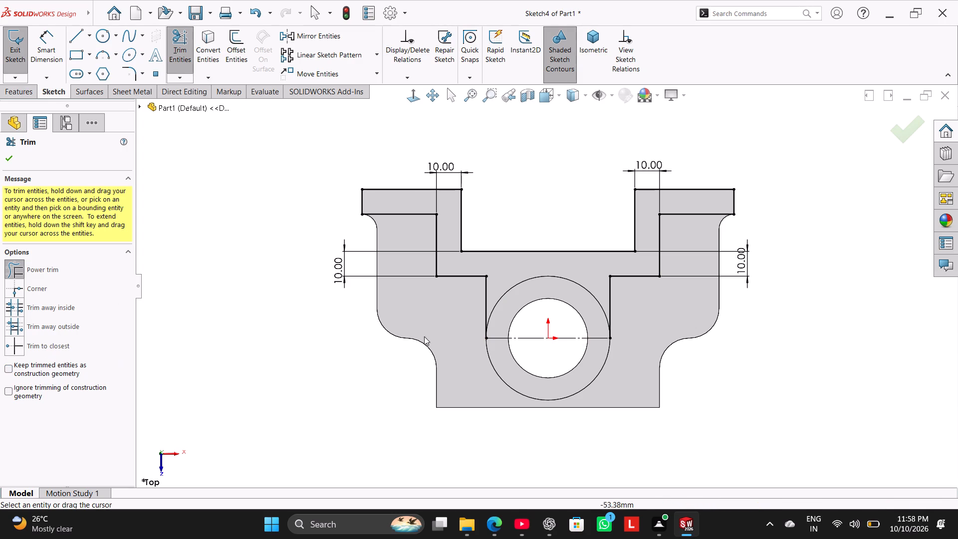
drag(534, 319, 523, 358)
Close the wall profile along the ring by converting its outer circular edge and trimming away the circle's lower half.
click(213, 45)
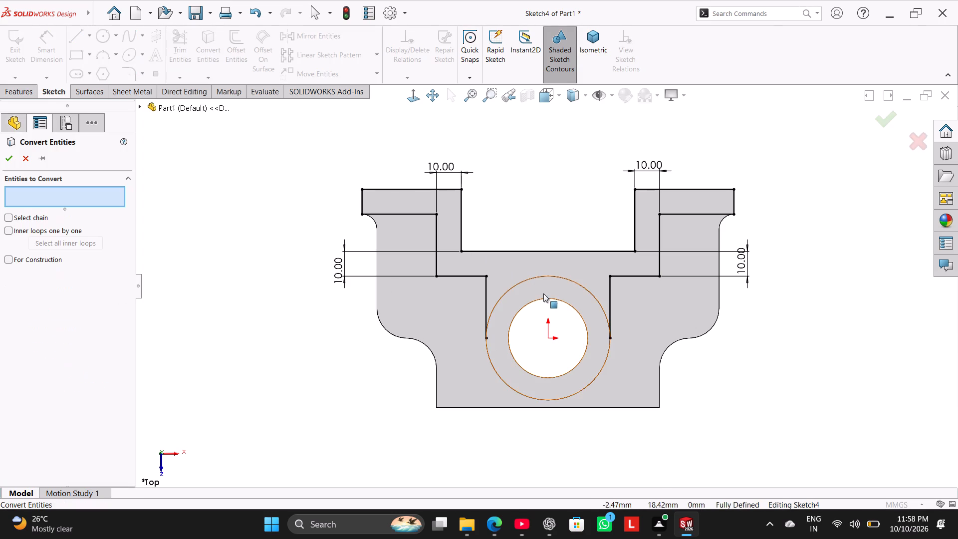
click(535, 277)
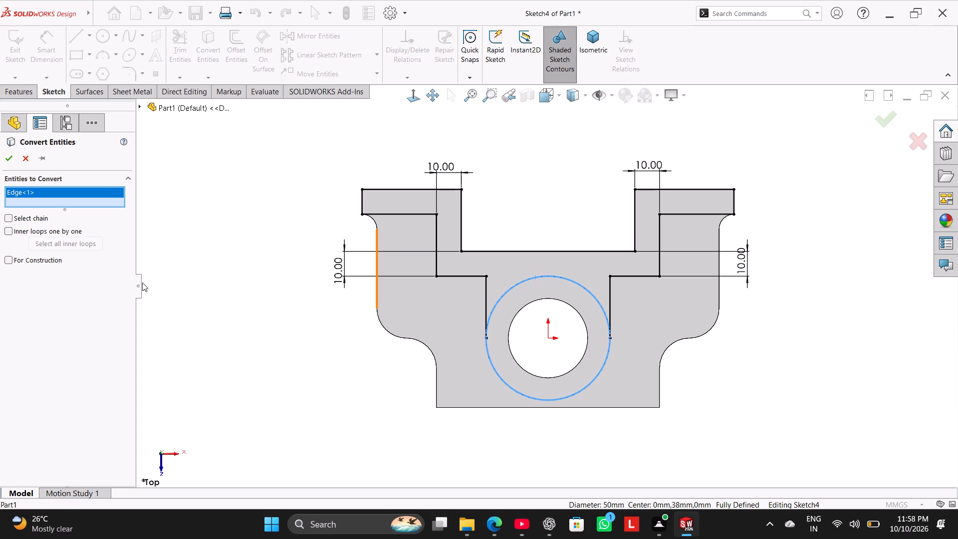
click(12, 158)
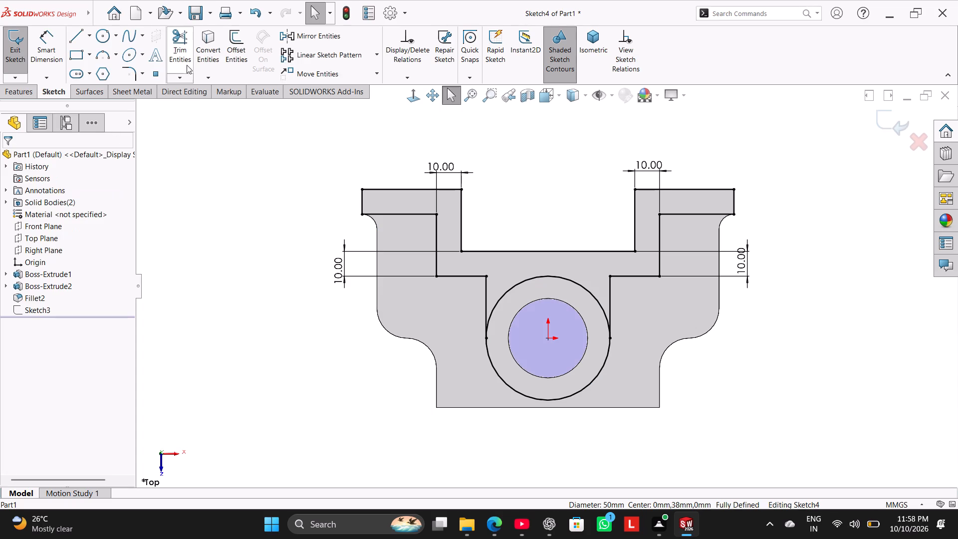
drag(184, 56, 186, 62)
drag(646, 366, 443, 369)
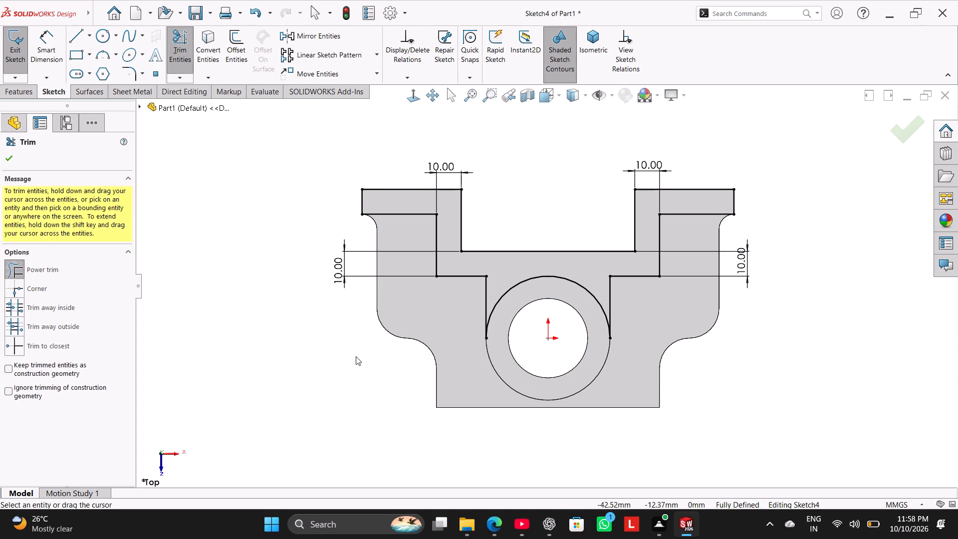
right_click(201, 334)
click(240, 366)
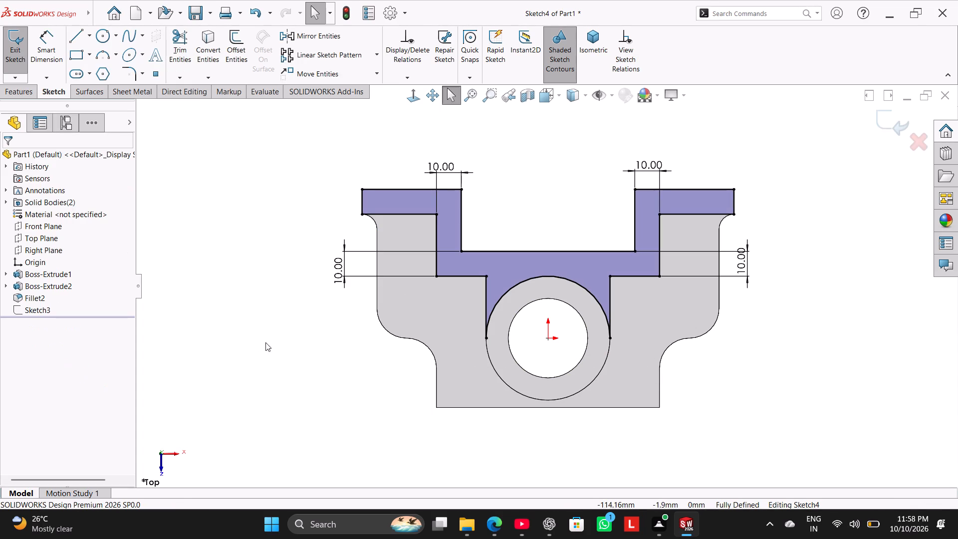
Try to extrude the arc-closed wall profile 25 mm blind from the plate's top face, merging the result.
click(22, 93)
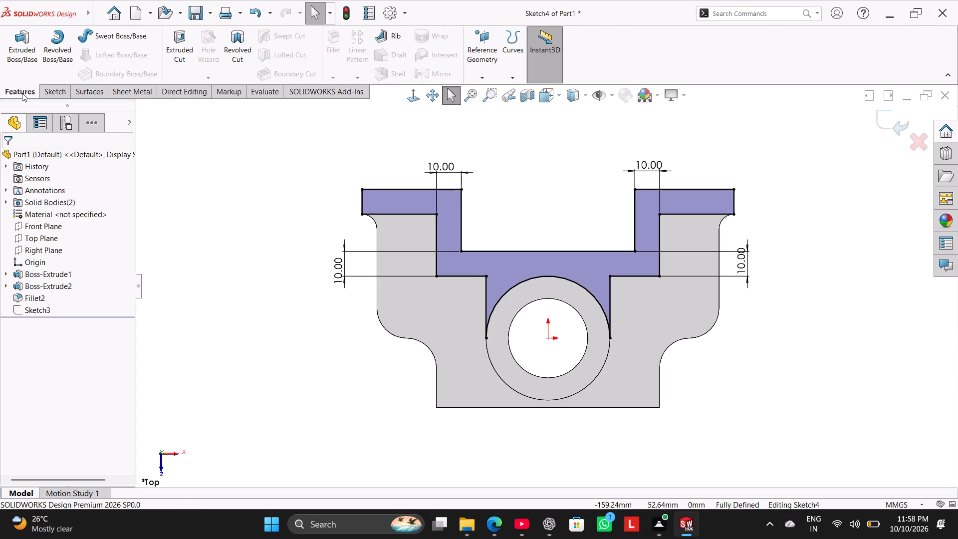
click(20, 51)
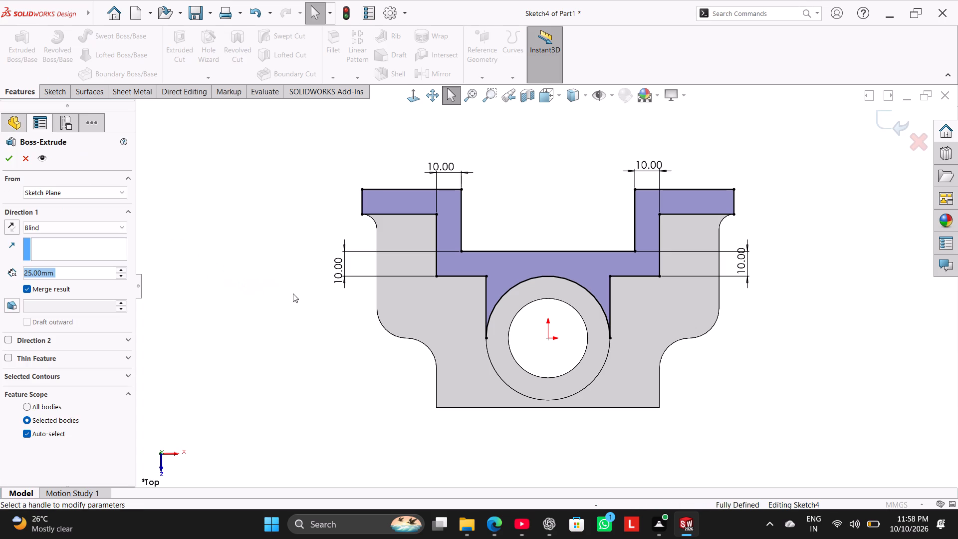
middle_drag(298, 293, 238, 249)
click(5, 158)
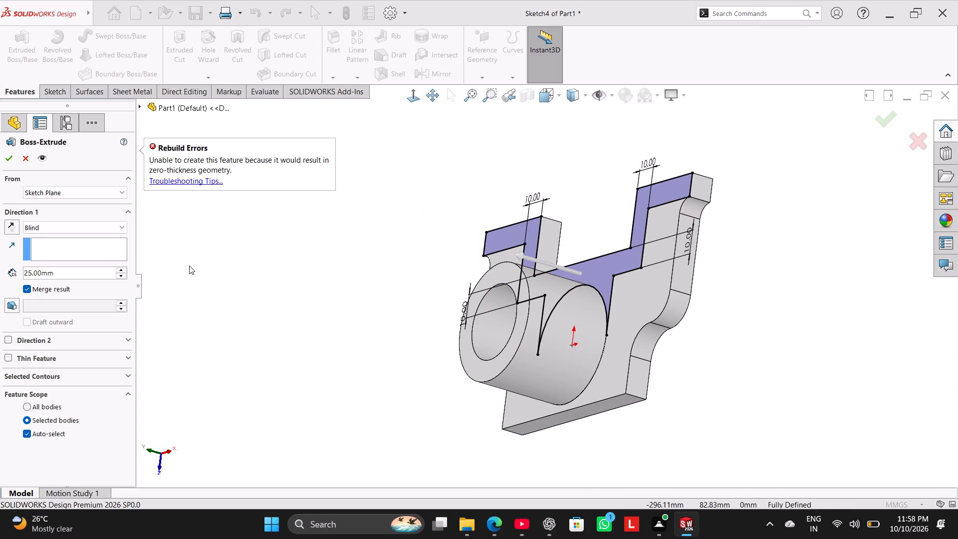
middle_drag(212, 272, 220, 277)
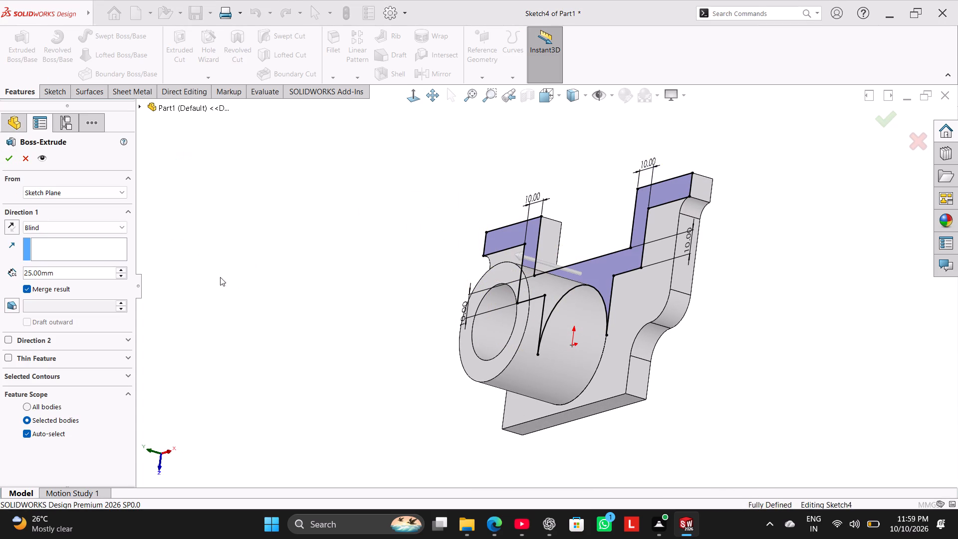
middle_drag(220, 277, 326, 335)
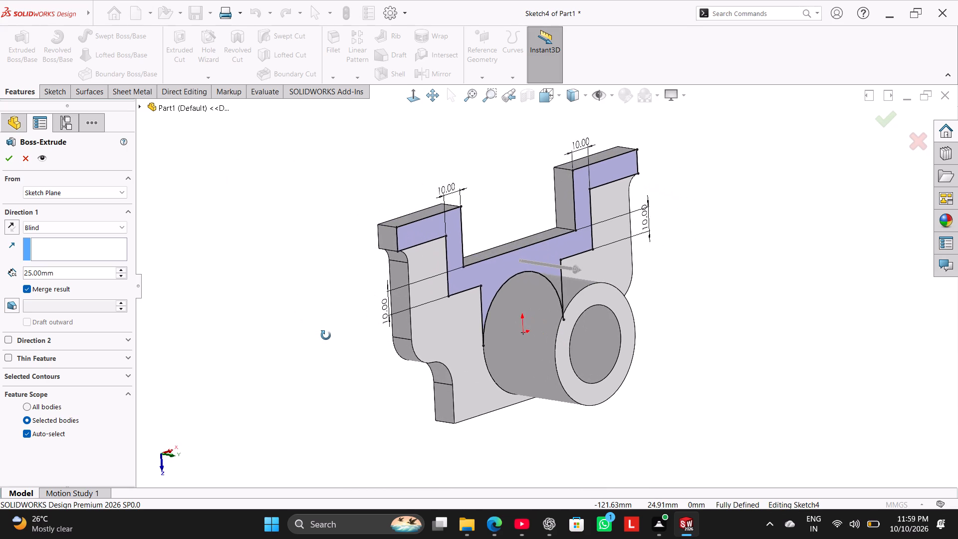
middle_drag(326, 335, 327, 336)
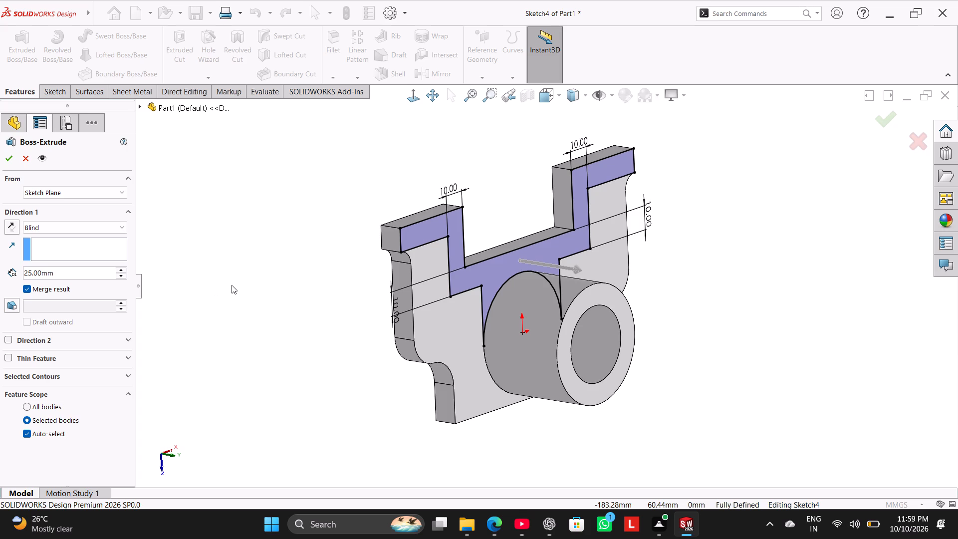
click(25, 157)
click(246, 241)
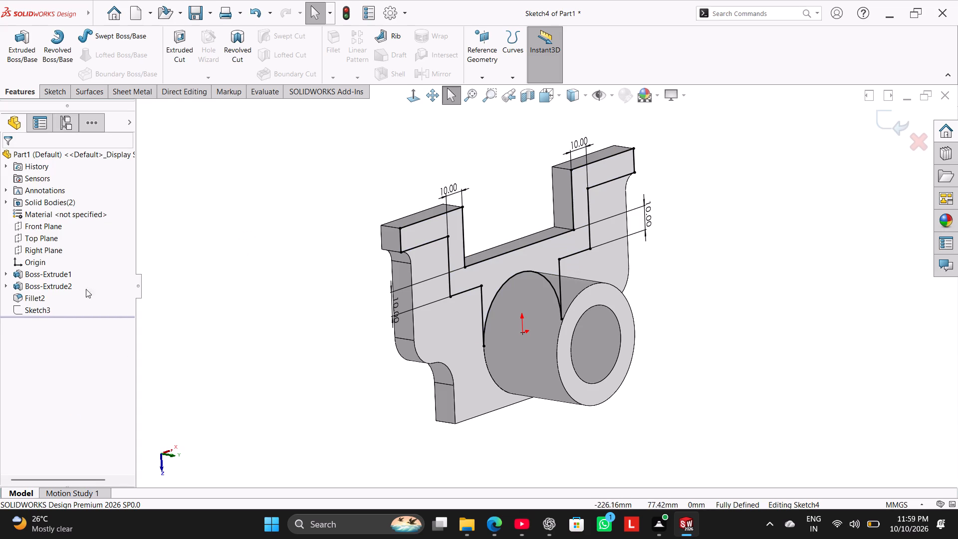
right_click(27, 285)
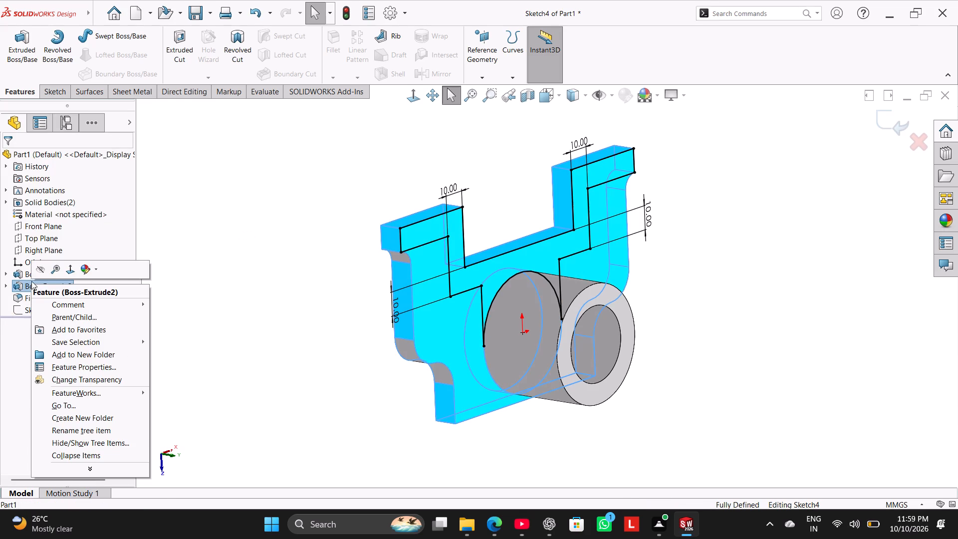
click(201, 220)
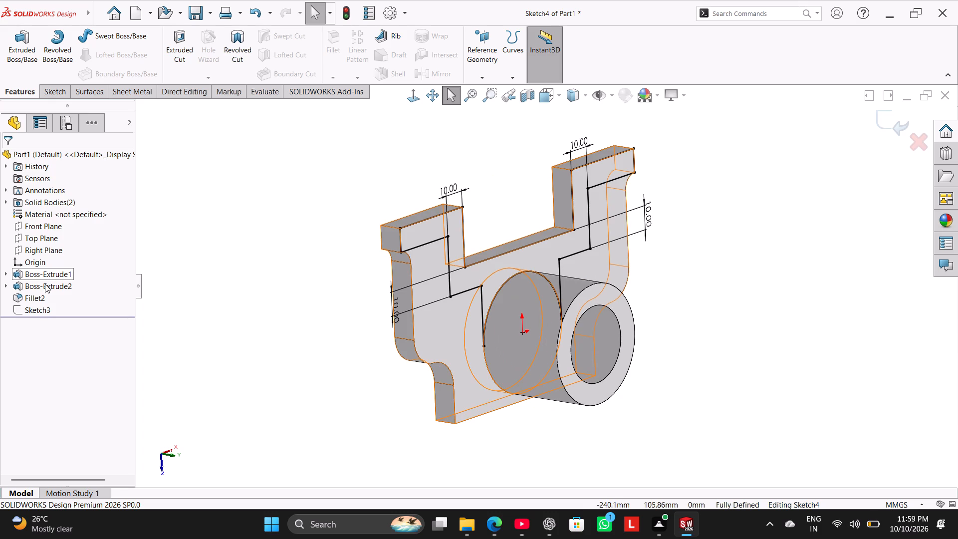
Exit the arc-closed wall profile sketch and switch the model to the isometric view.
right_click(45, 284)
click(149, 209)
right_drag(178, 236, 496, 51)
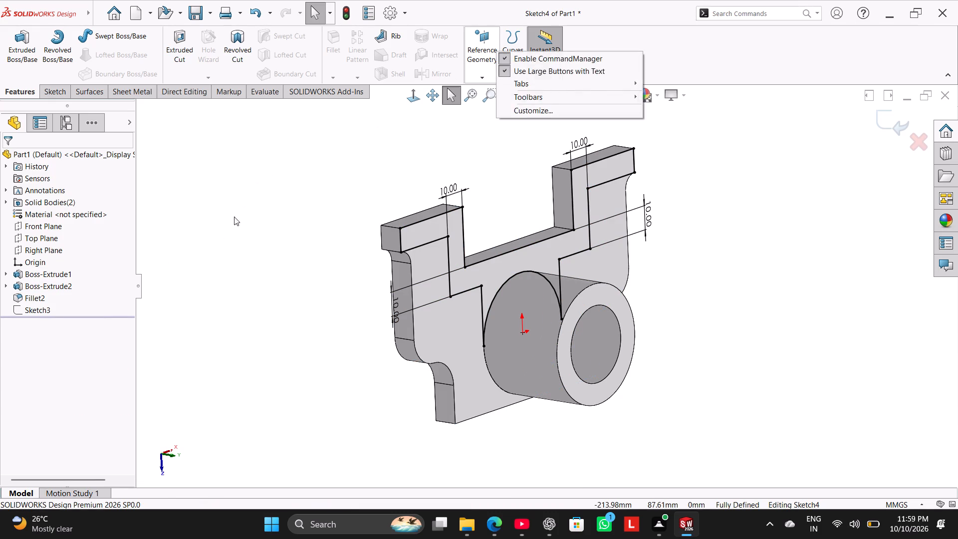
right_drag(220, 236, 444, 95)
right_drag(328, 185, 668, 36)
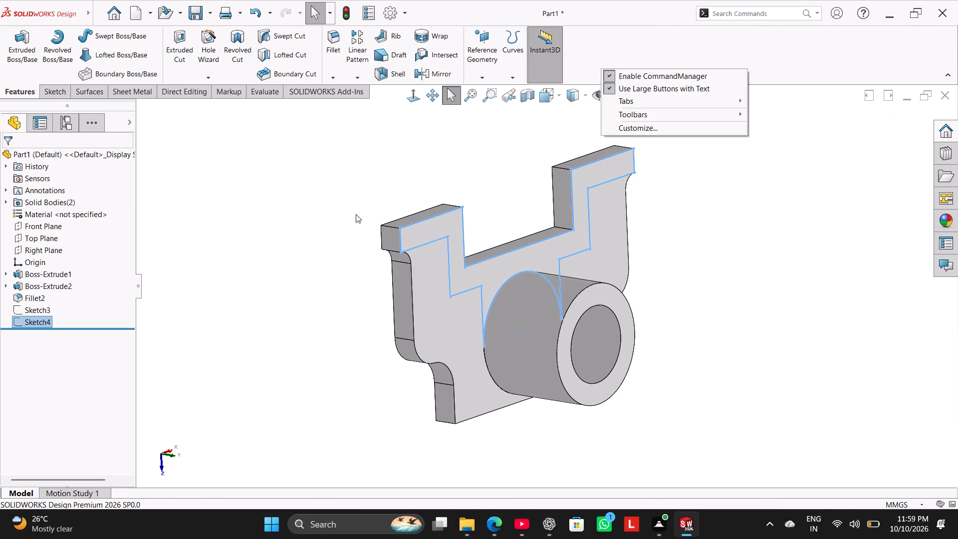
right_drag(309, 260, 378, 201)
click(111, 307)
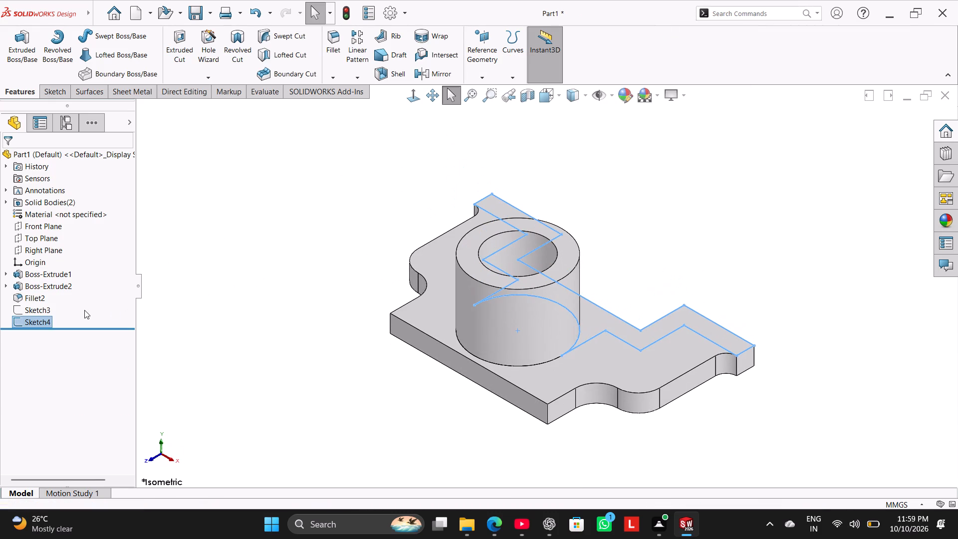
Set the blind depth of the base plate's extrusion, Boss-Extrude2, to 35 mm.
right_click(53, 288)
click(63, 264)
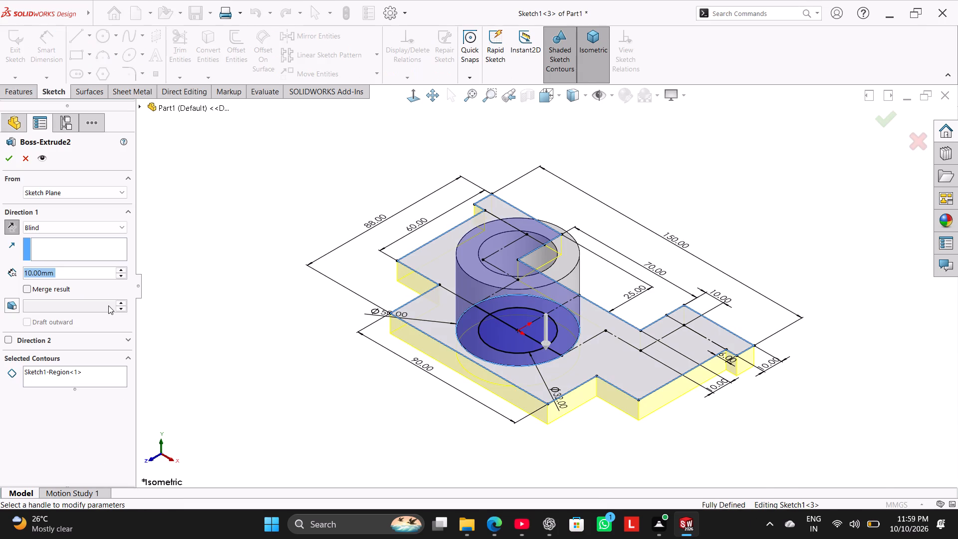
double_click(84, 275)
key(3)
key(5)
key(Return)
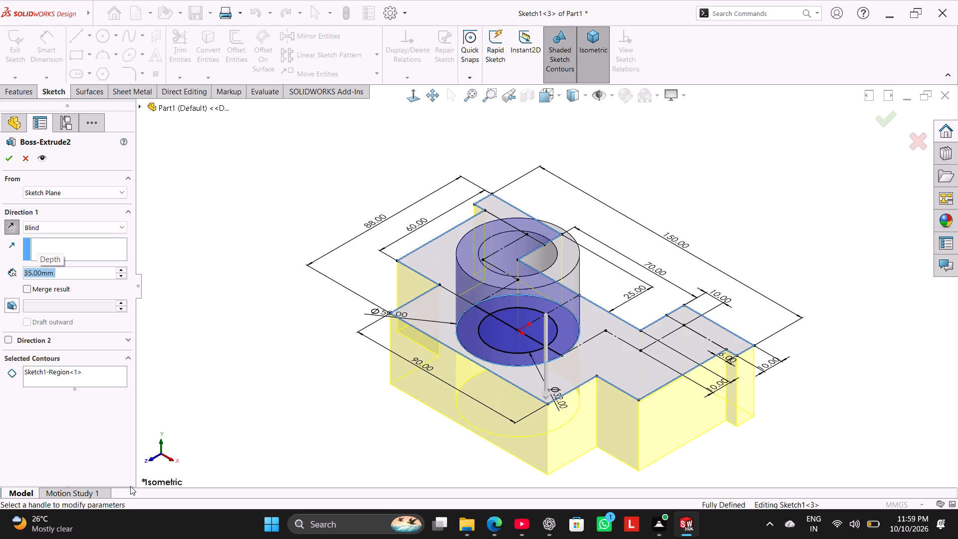
middle_drag(359, 384, 345, 326)
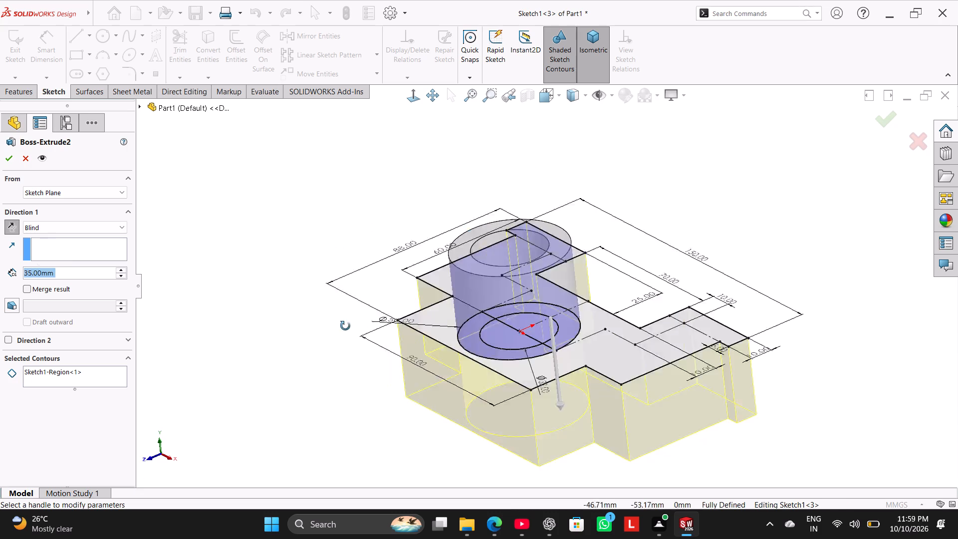
middle_drag(345, 326, 347, 328)
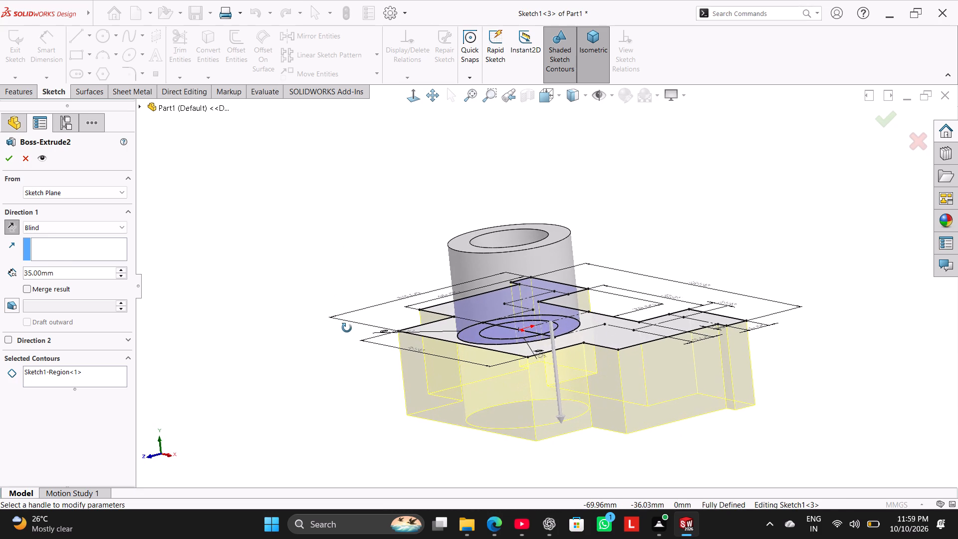
middle_drag(347, 328, 350, 325)
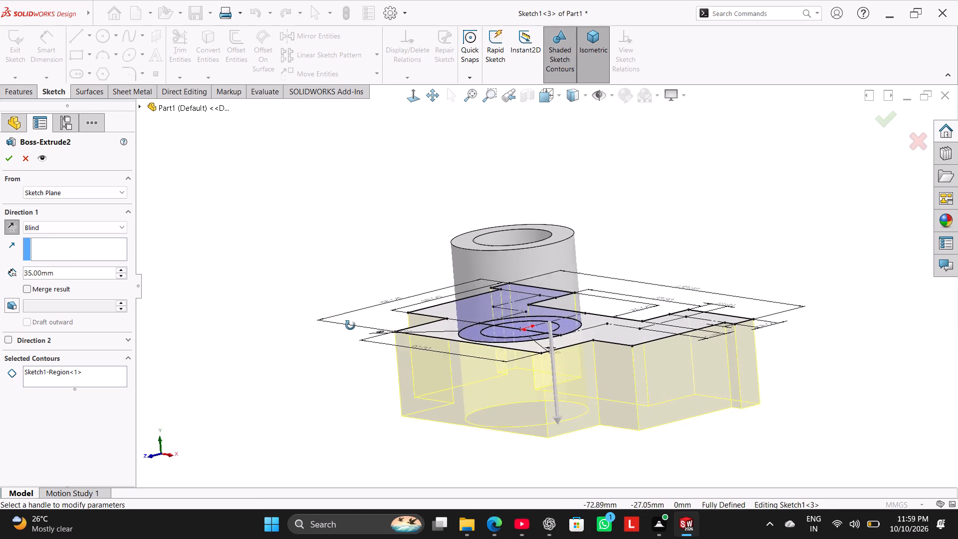
middle_drag(350, 325, 332, 307)
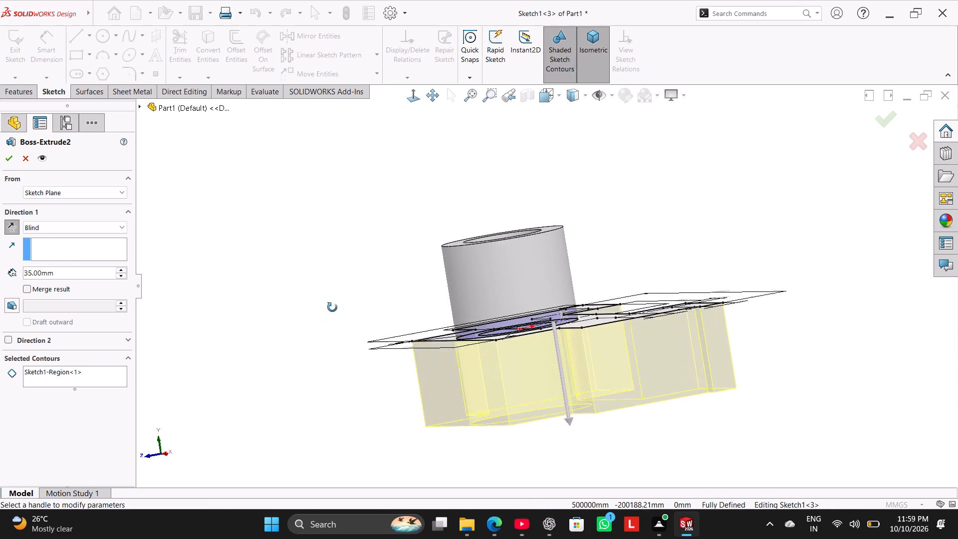
middle_drag(332, 307, 343, 322)
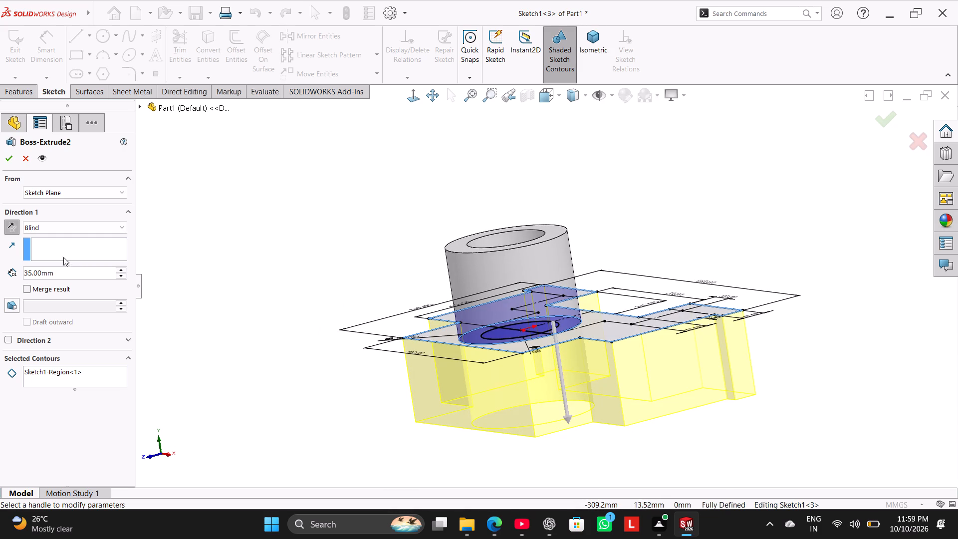
click(9, 156)
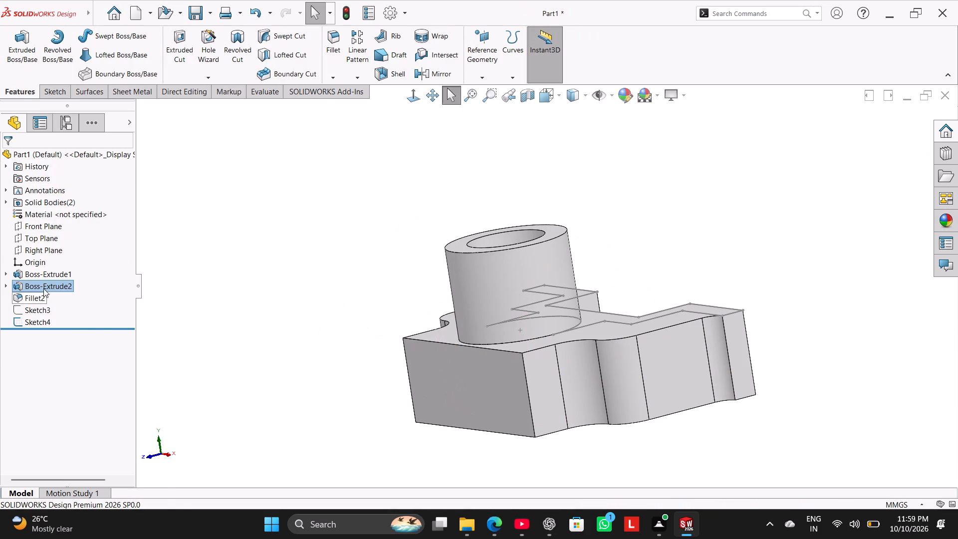
Reverse the base plate's extrusion direction and start it at a 10 mm offset from the sketch plane, with the offset direction flipped.
right_click(44, 285)
click(57, 253)
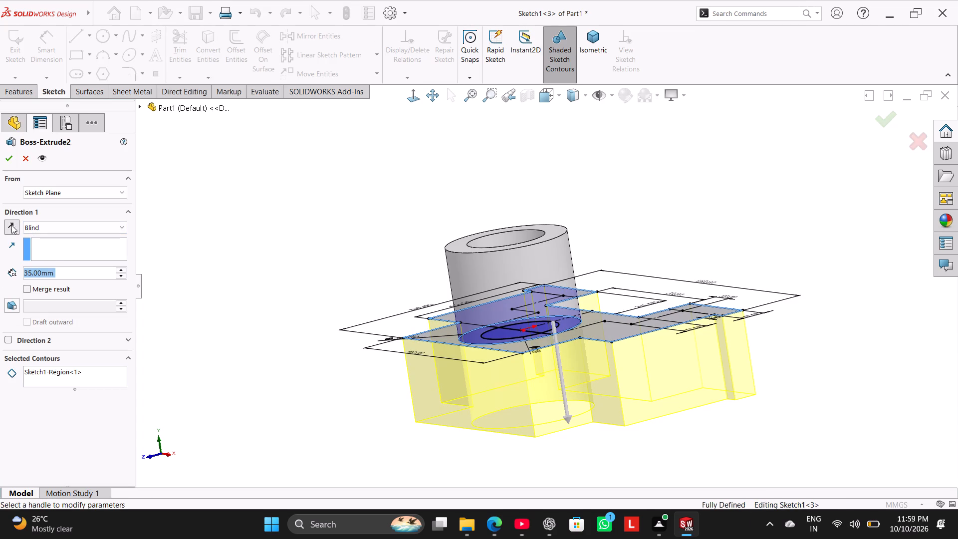
click(11, 225)
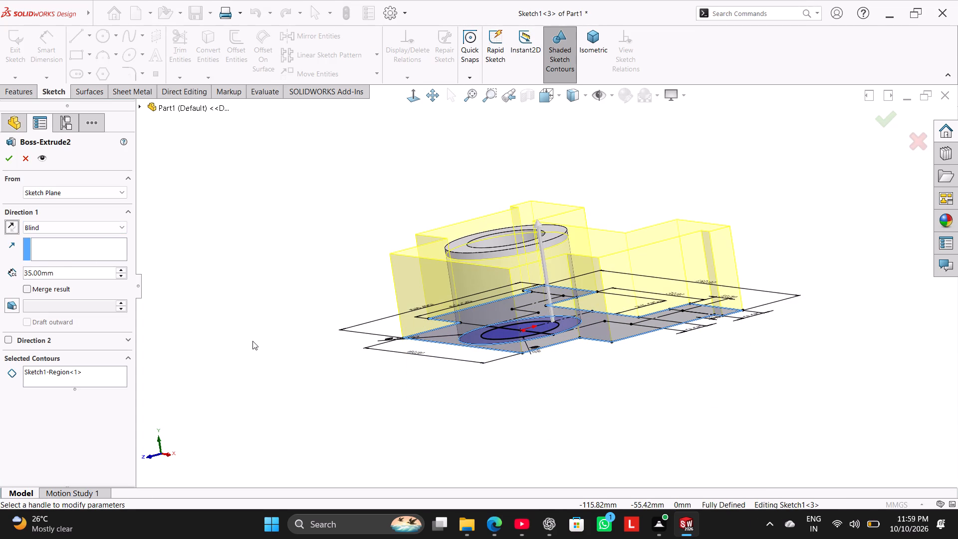
click(102, 188)
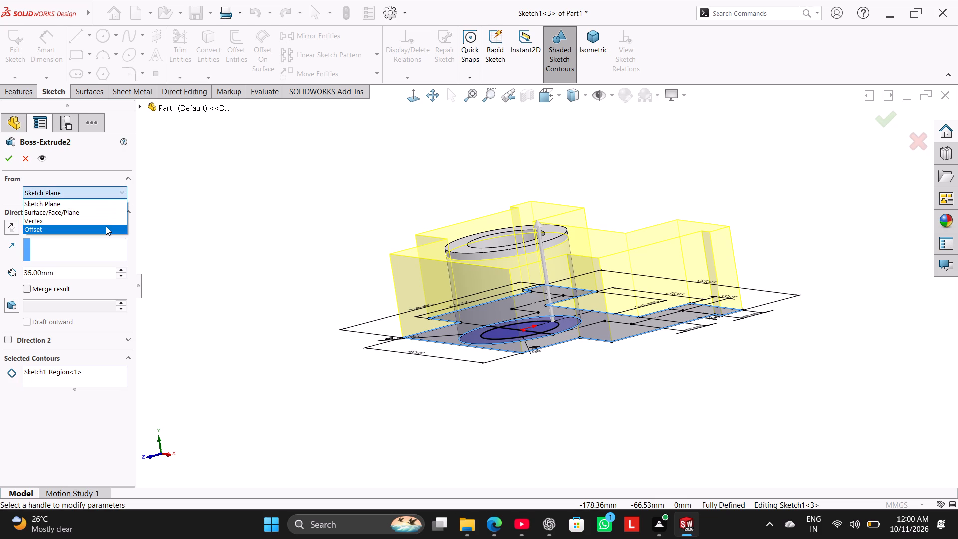
click(106, 226)
double_click(70, 215)
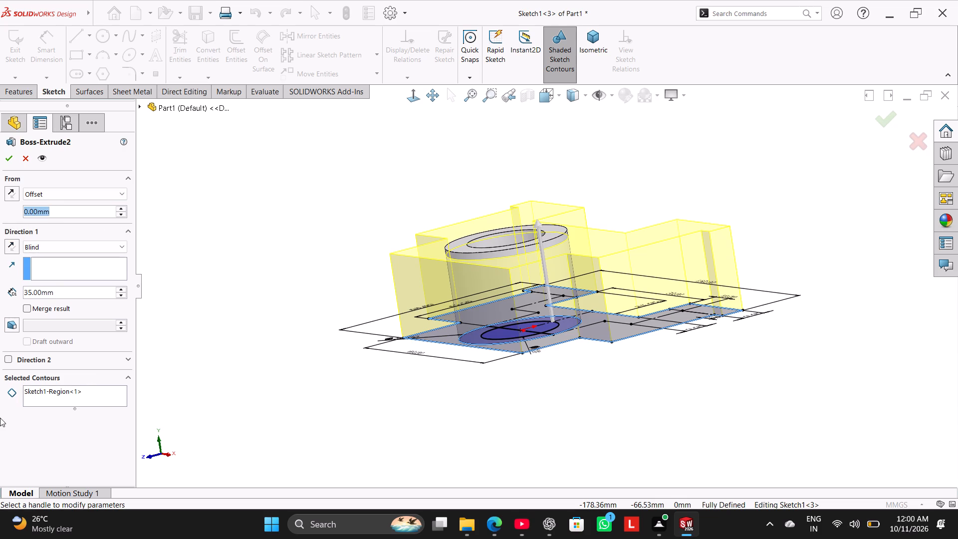
key(1)
key(0)
key(Return)
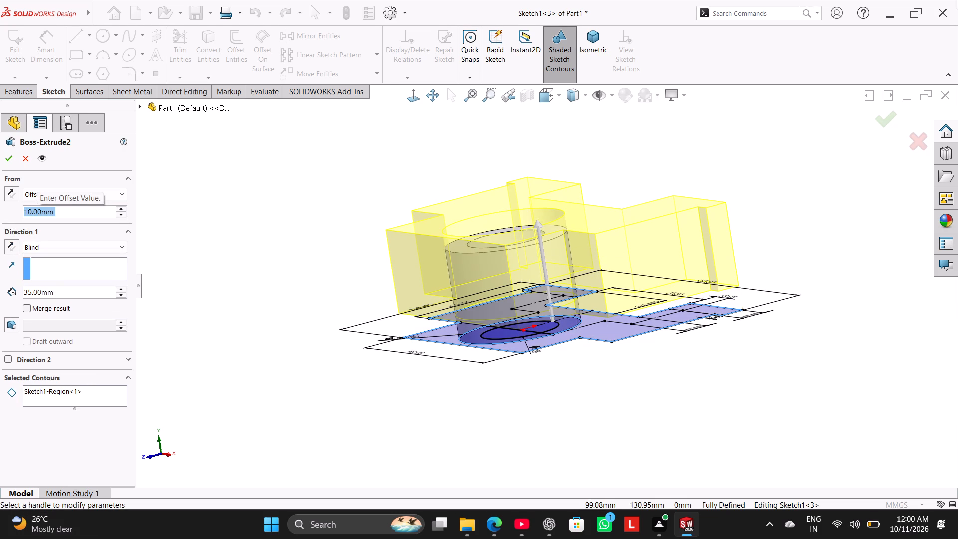
click(14, 192)
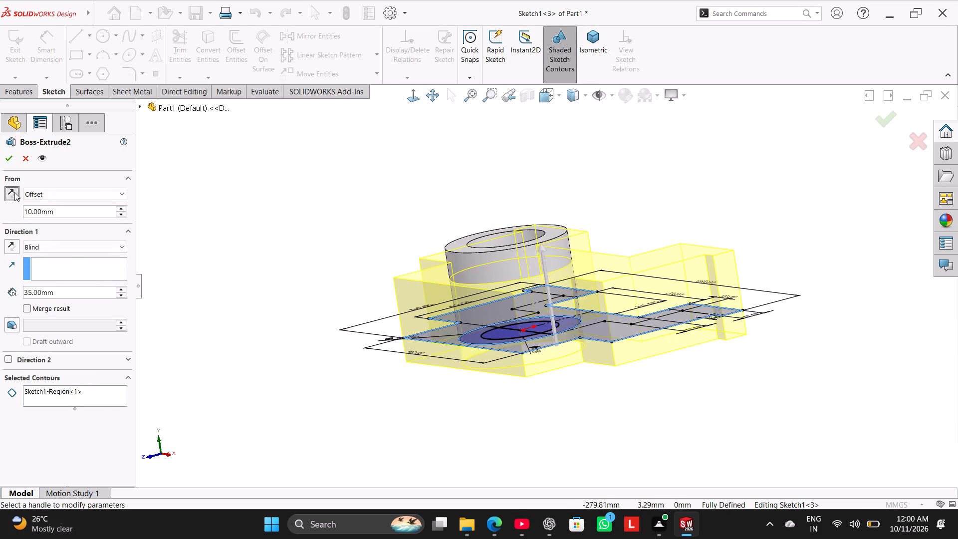
click(9, 160)
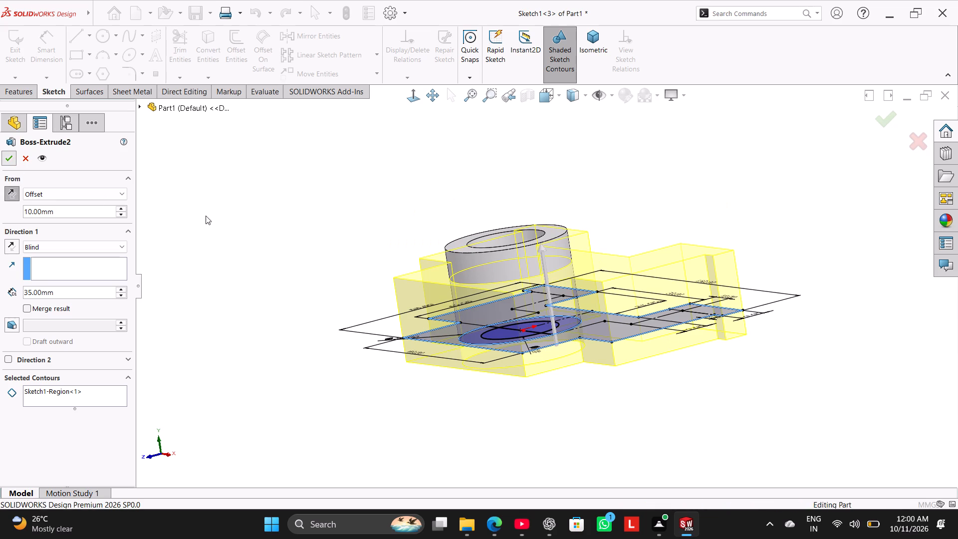
Examine the thickened plate from an oblique angle, and inspect the straight-closed wall profile in Sketch3.
drag(234, 224, 239, 228)
middle_drag(256, 250, 313, 383)
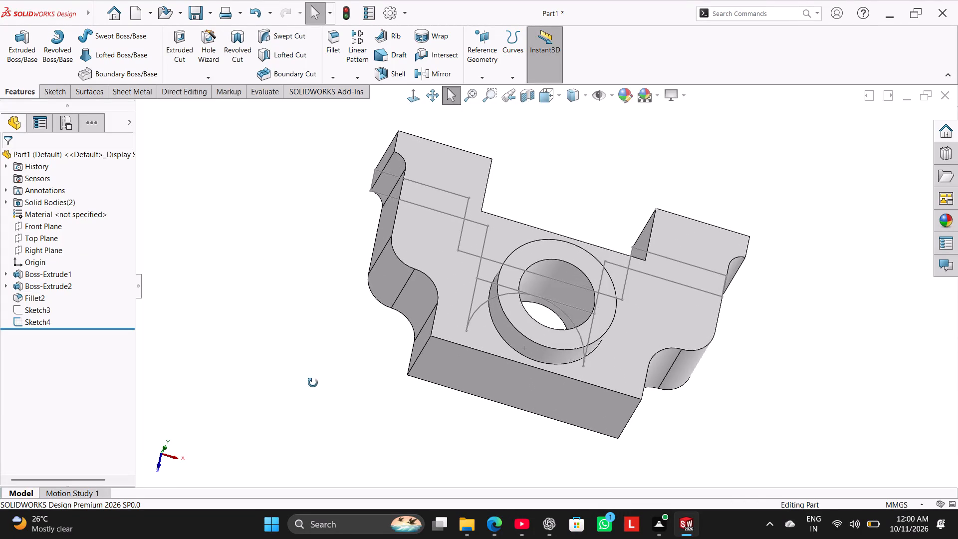
middle_drag(313, 383, 300, 407)
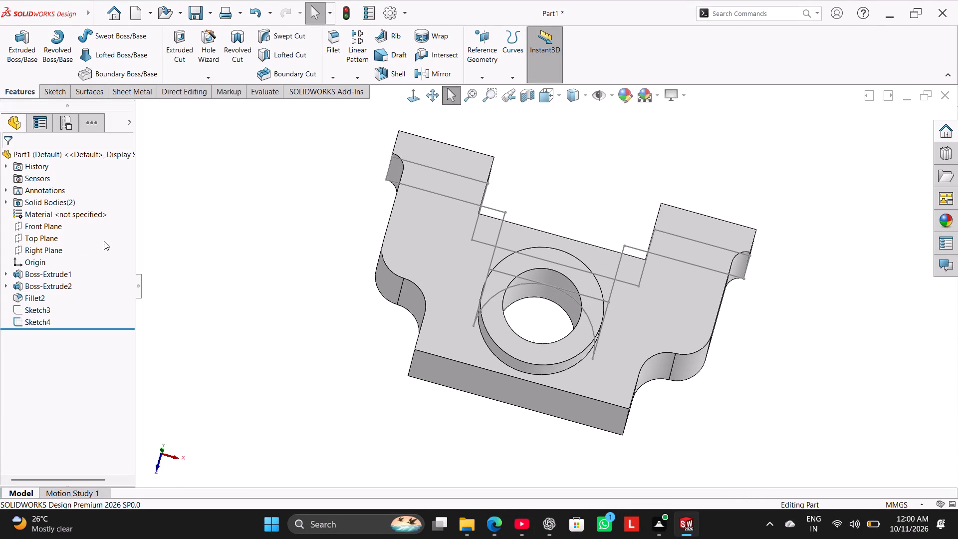
click(6, 286)
click(7, 288)
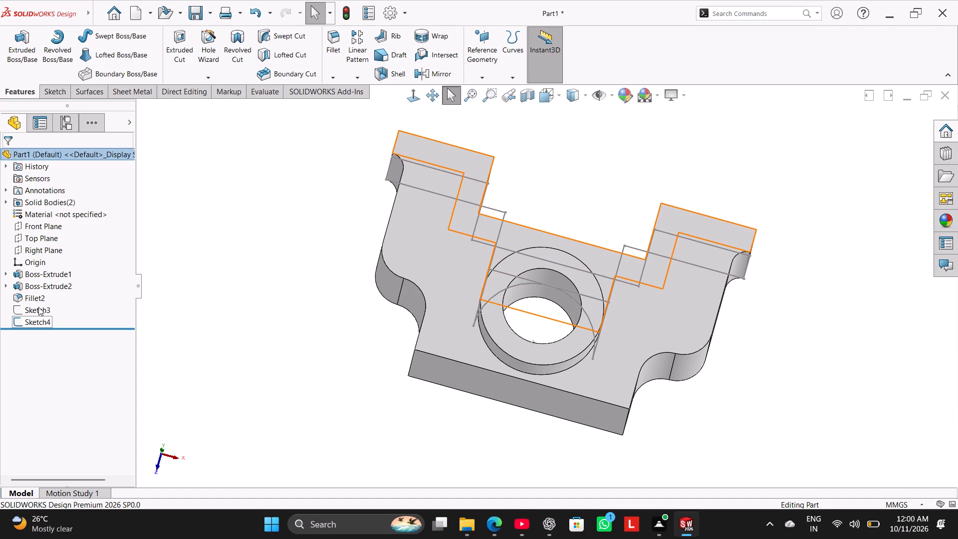
right_click(38, 307)
click(49, 280)
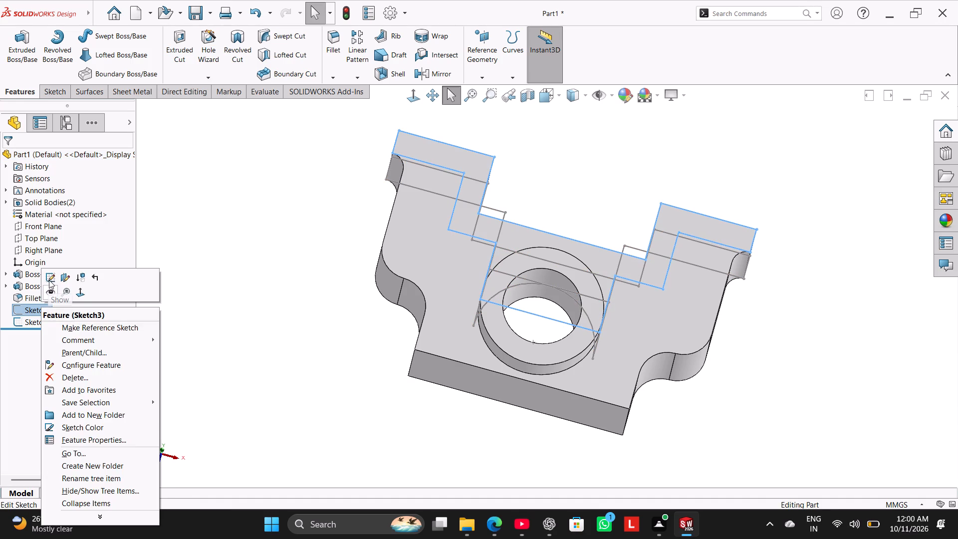
click(201, 281)
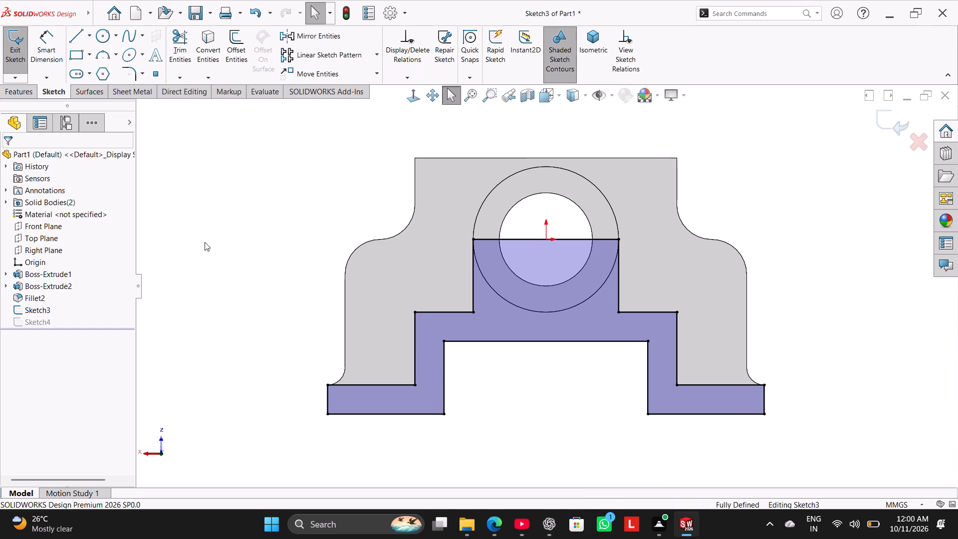
middle_drag(237, 253, 278, 249)
scroll(283, 262, up, 1)
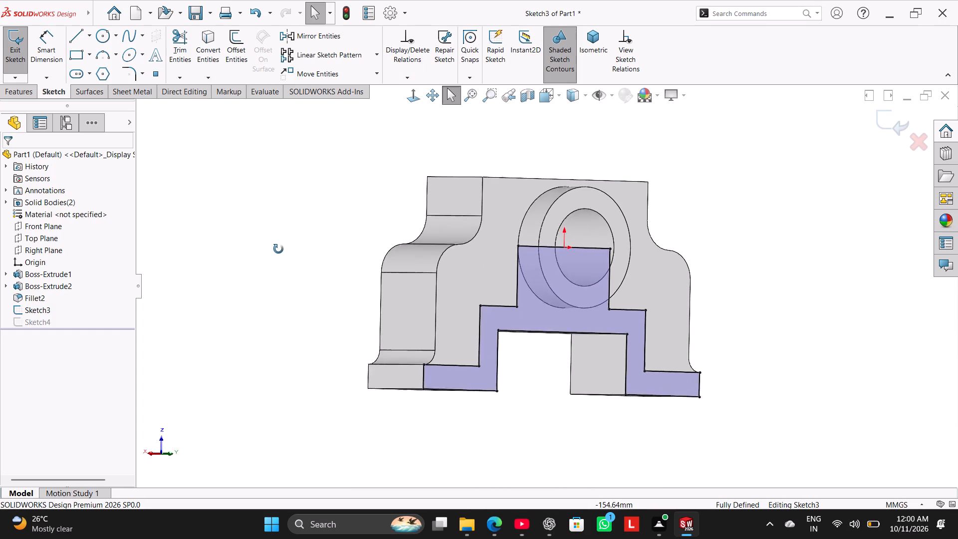
middle_drag(278, 249, 273, 247)
click(11, 60)
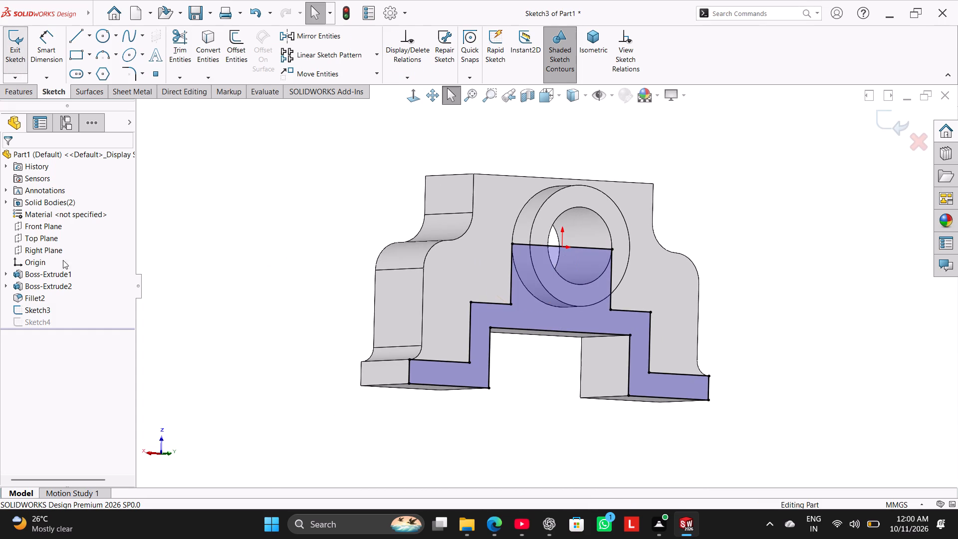
Delete Sketch3, the unused wall profile closed by a straight line.
right_click(43, 309)
click(92, 382)
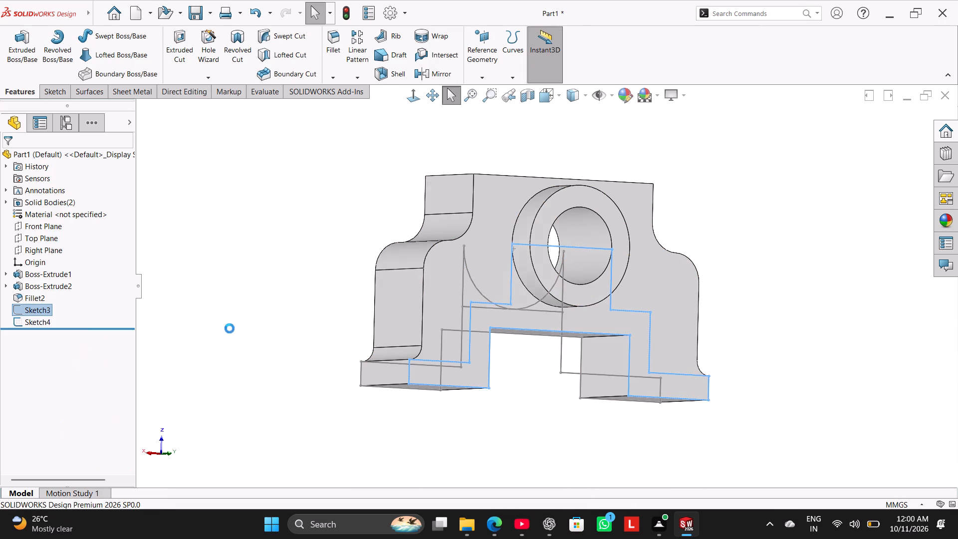
click(542, 194)
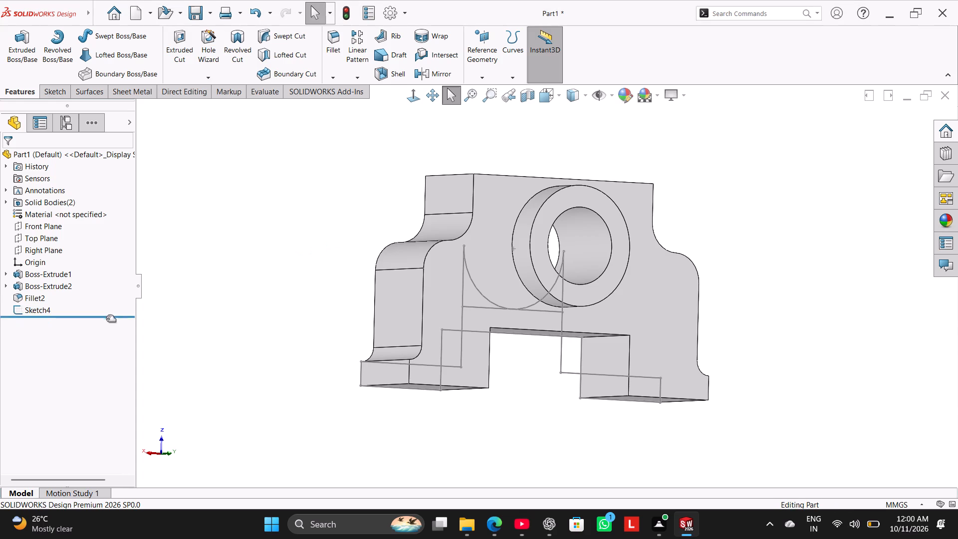
Open the arc-closed wall profile, Sketch4, for editing.
right_click(45, 310)
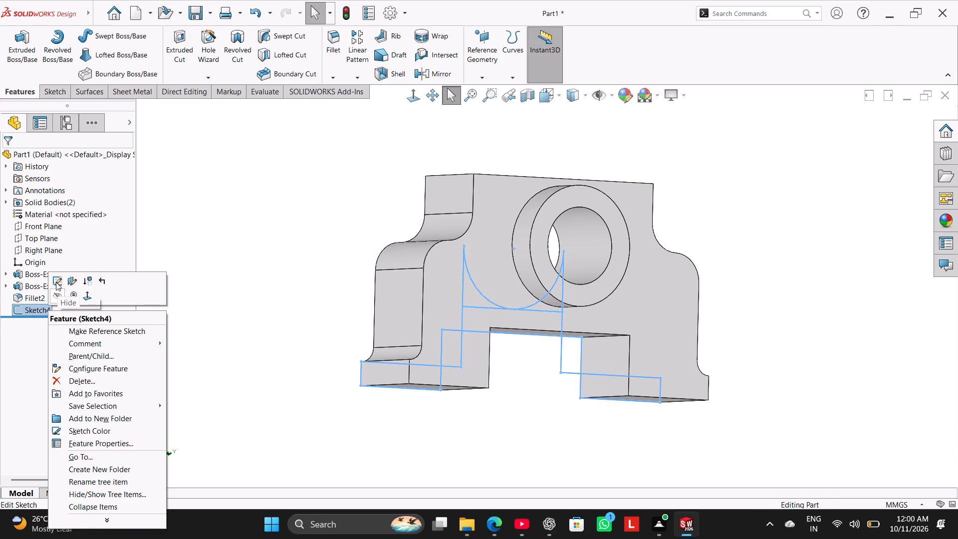
click(56, 282)
click(201, 284)
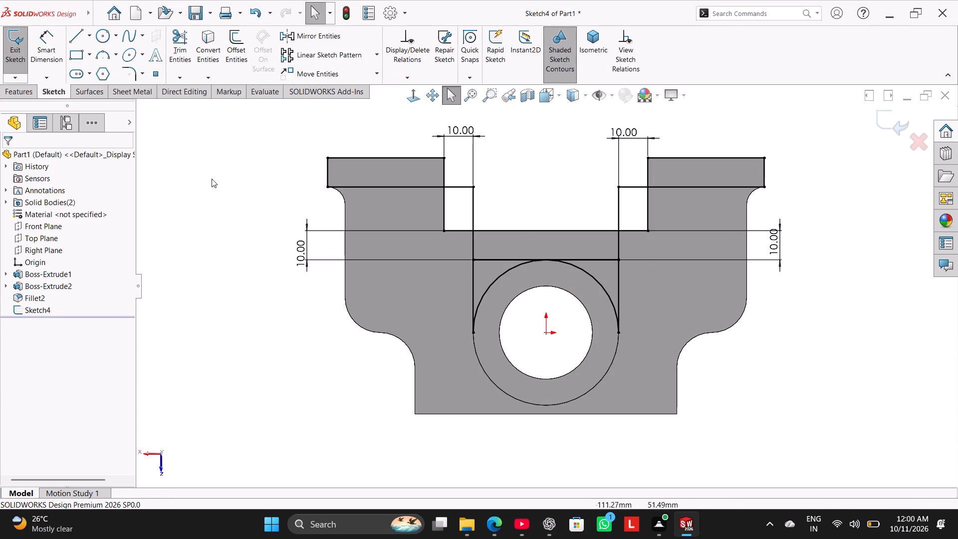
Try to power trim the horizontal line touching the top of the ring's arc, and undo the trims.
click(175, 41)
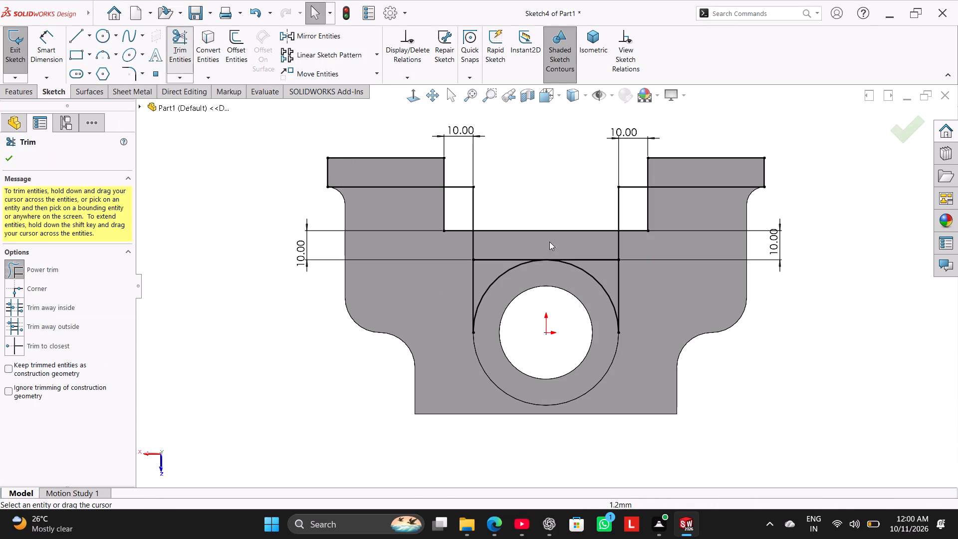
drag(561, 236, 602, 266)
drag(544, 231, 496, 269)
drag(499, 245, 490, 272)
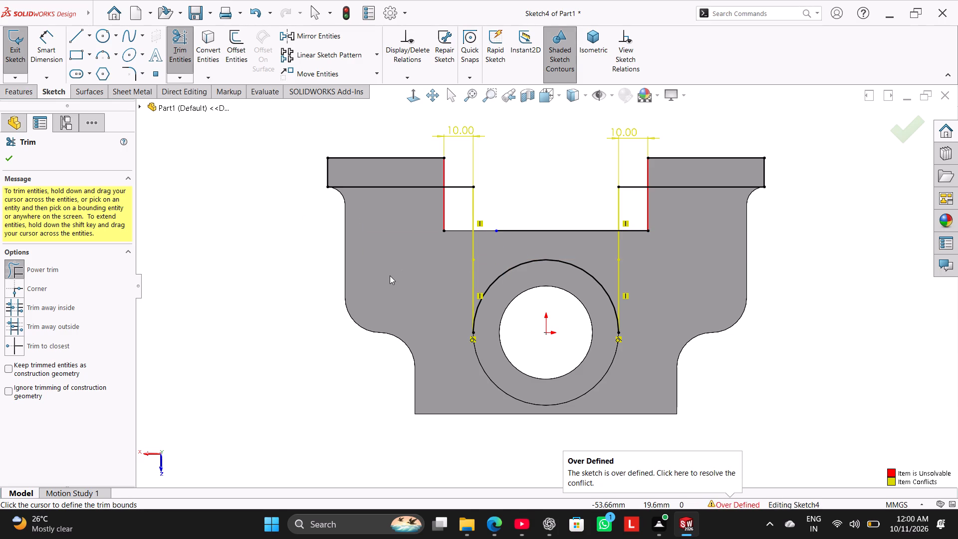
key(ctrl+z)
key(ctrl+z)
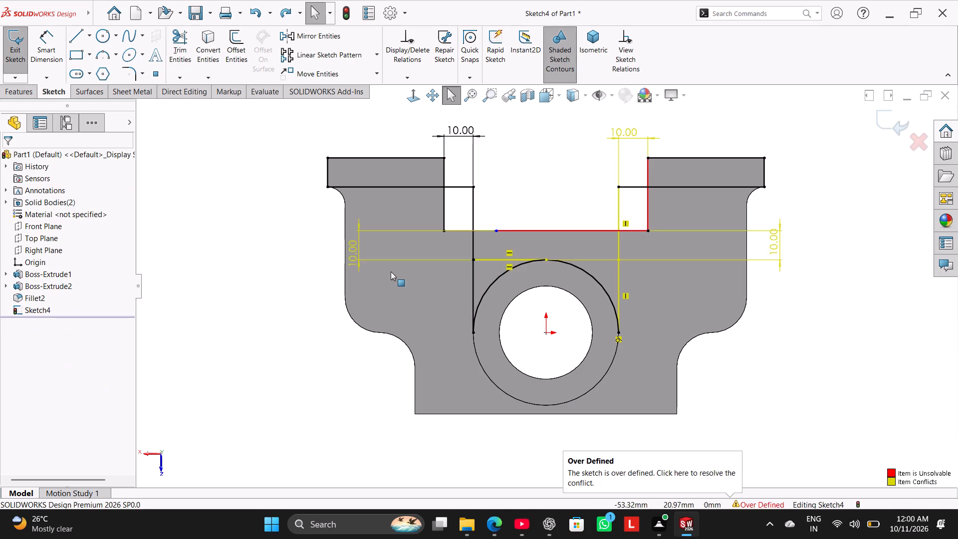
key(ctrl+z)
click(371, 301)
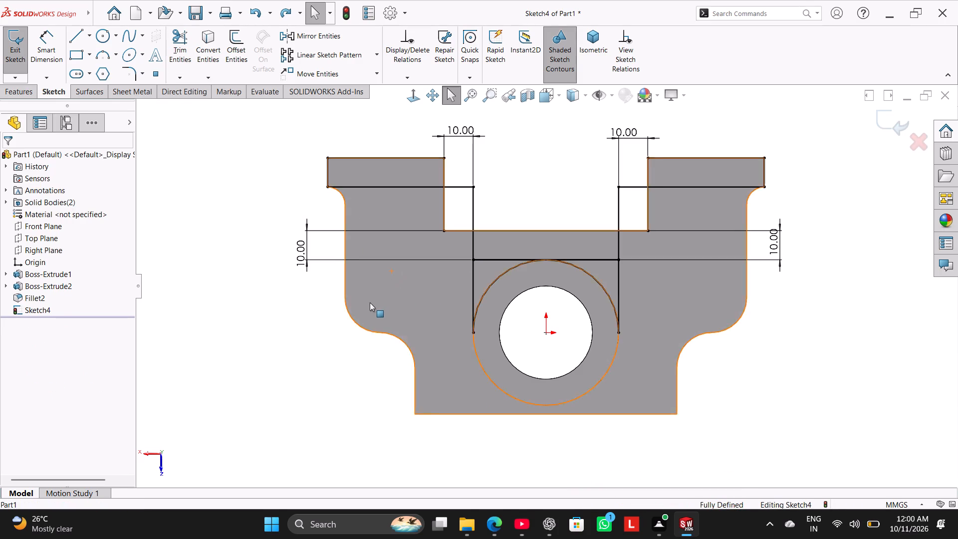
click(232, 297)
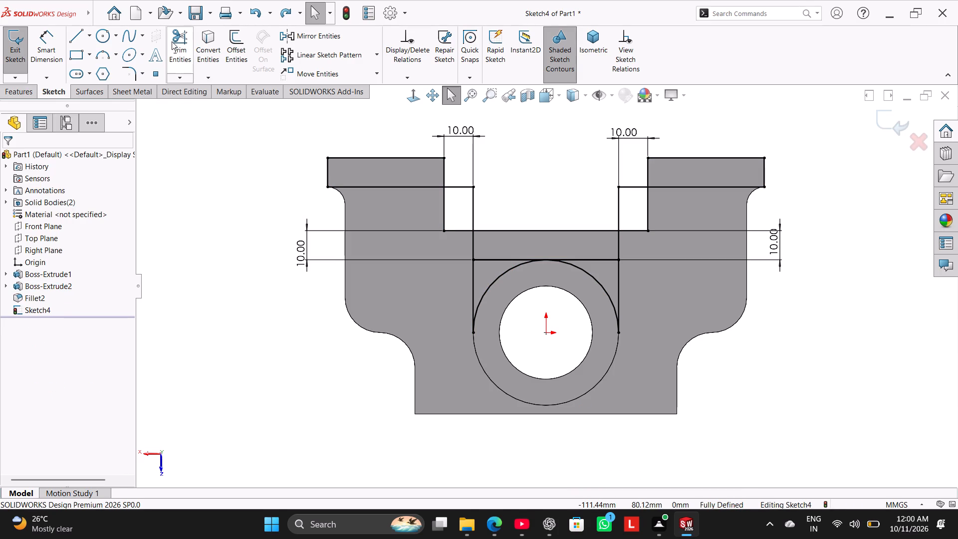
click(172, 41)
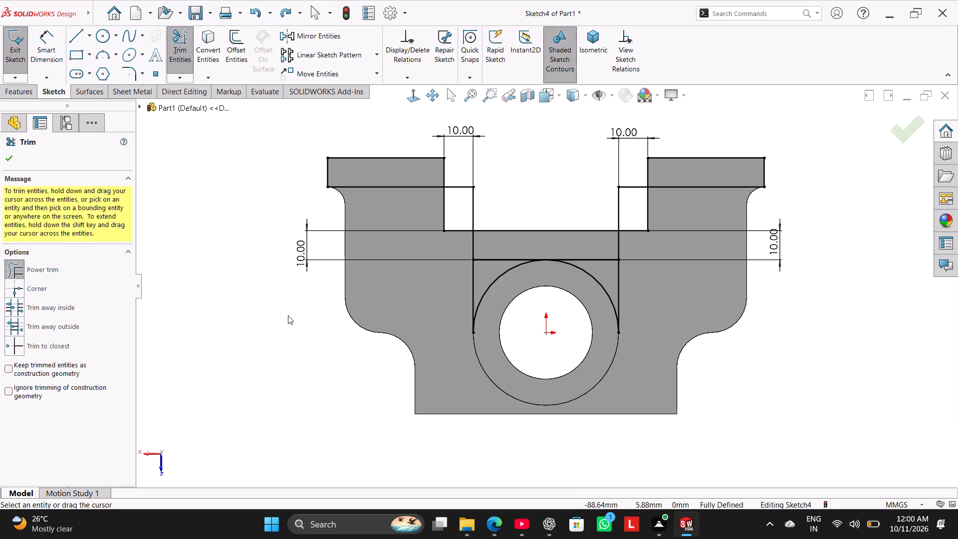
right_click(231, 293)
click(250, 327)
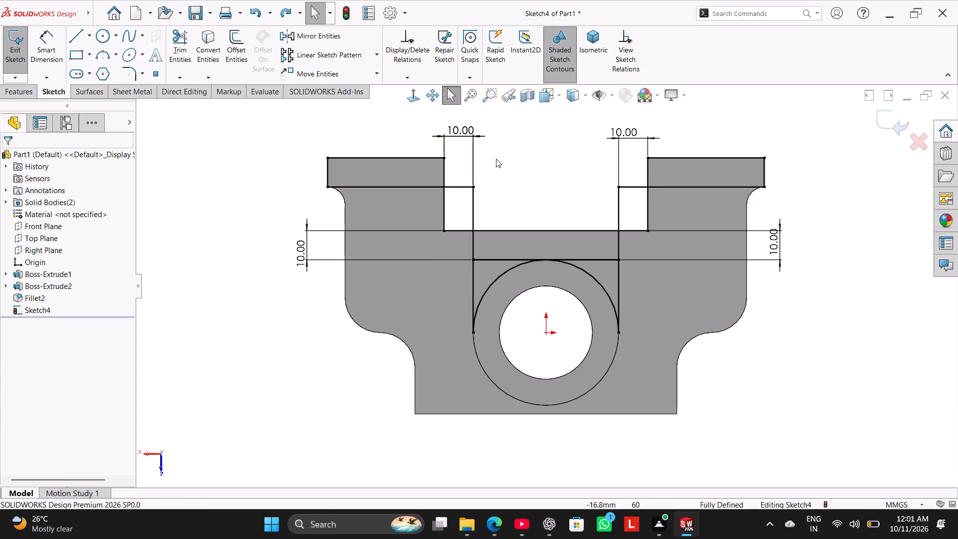
Delete all four 10 mm dimensions from the wall profile in Sketch4.
right_click(464, 129)
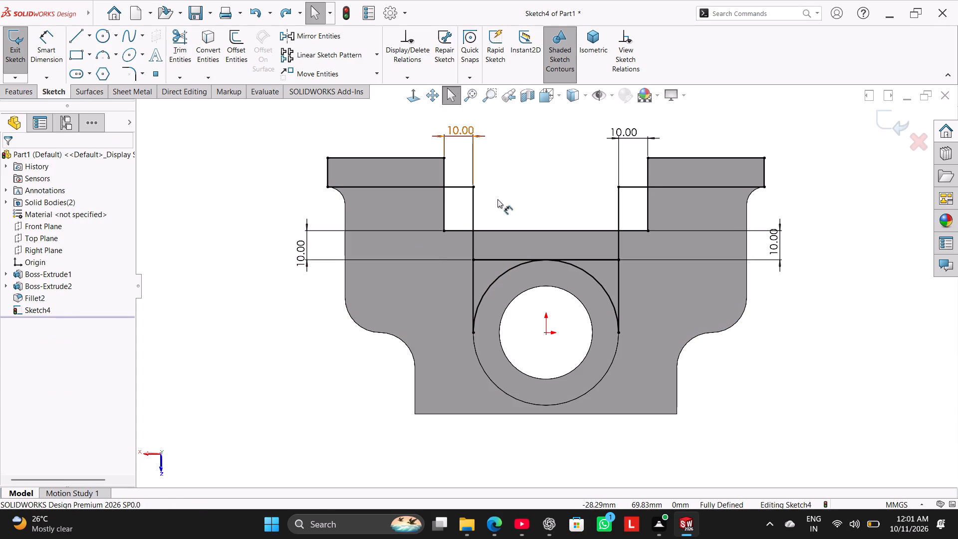
click(502, 251)
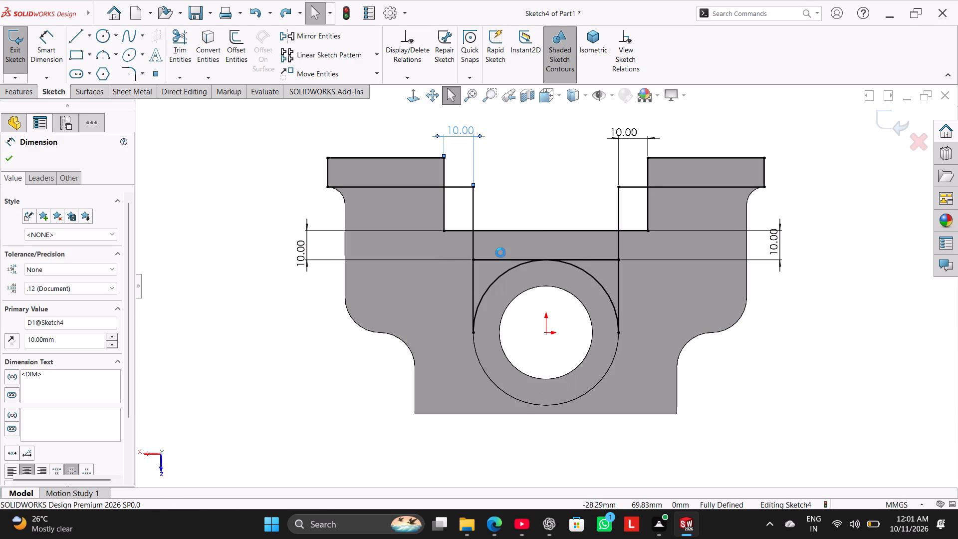
right_click(639, 133)
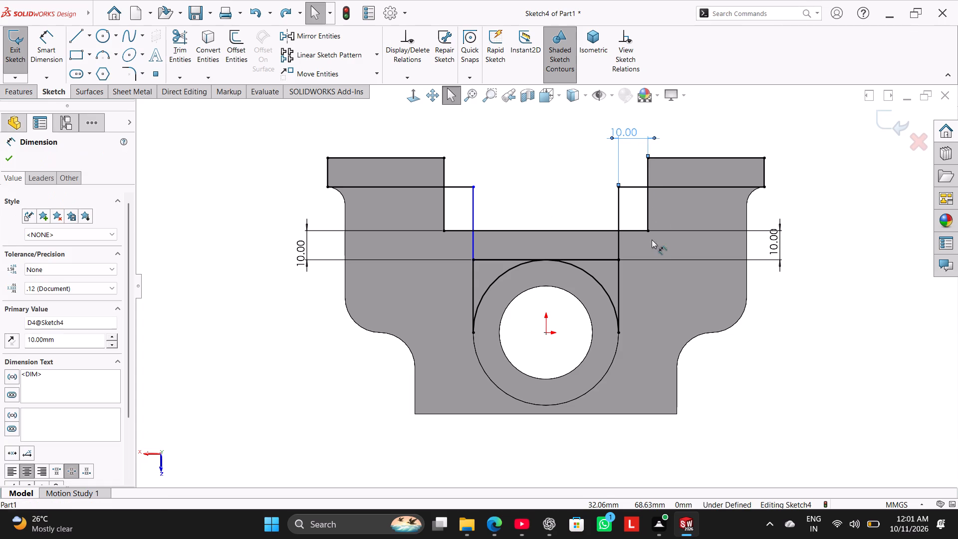
click(666, 270)
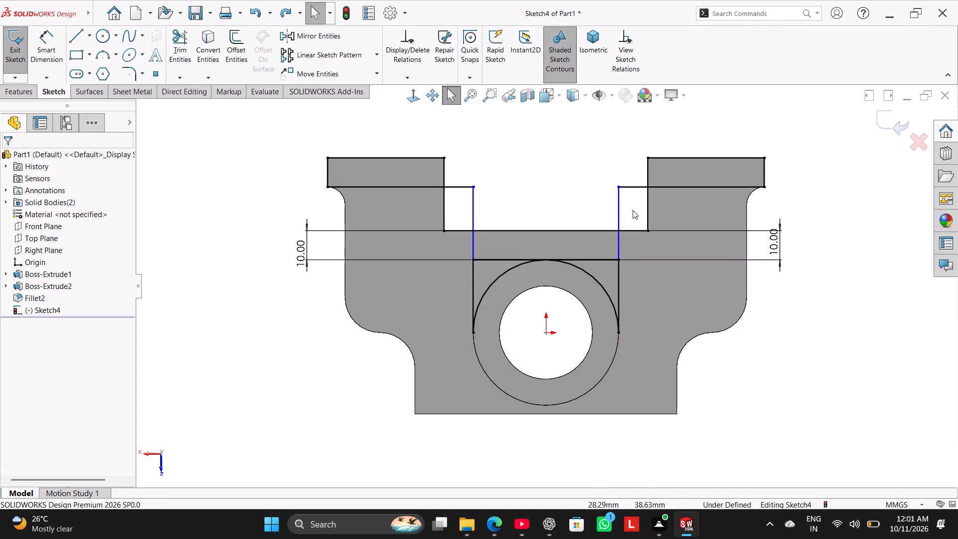
drag(636, 187, 650, 221)
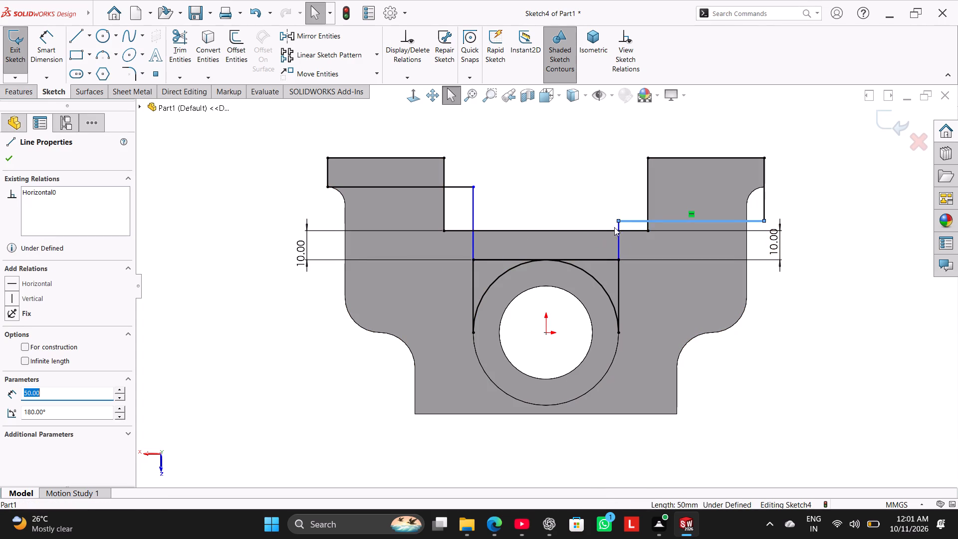
right_click(778, 235)
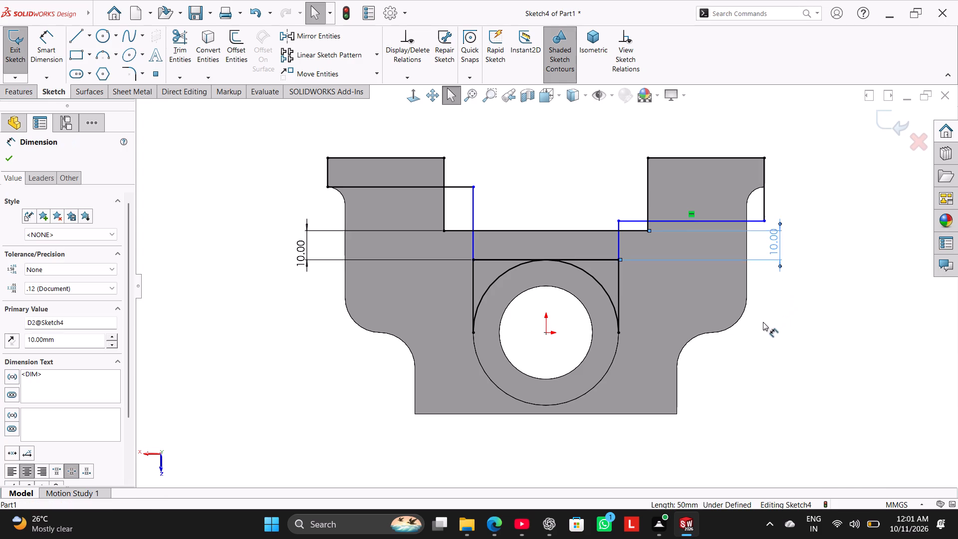
click(804, 366)
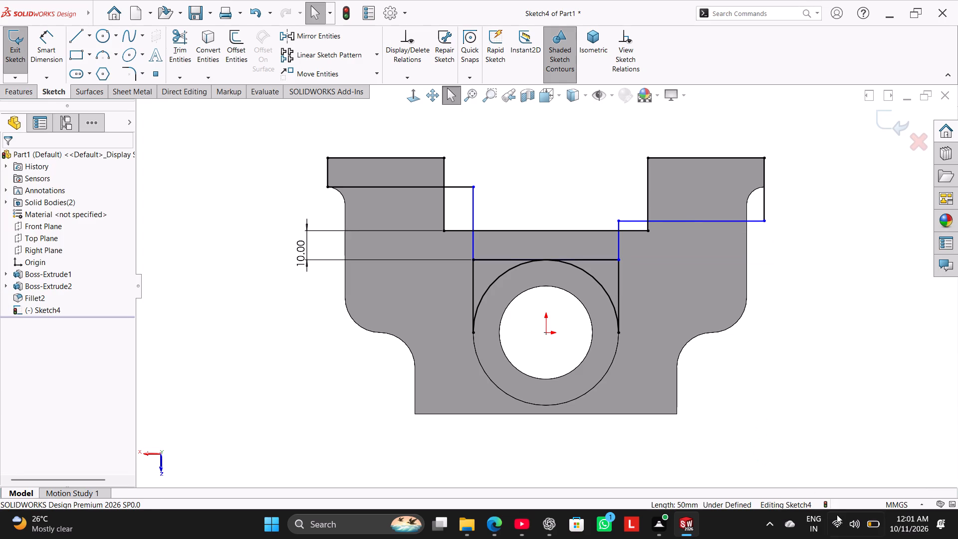
click(848, 529)
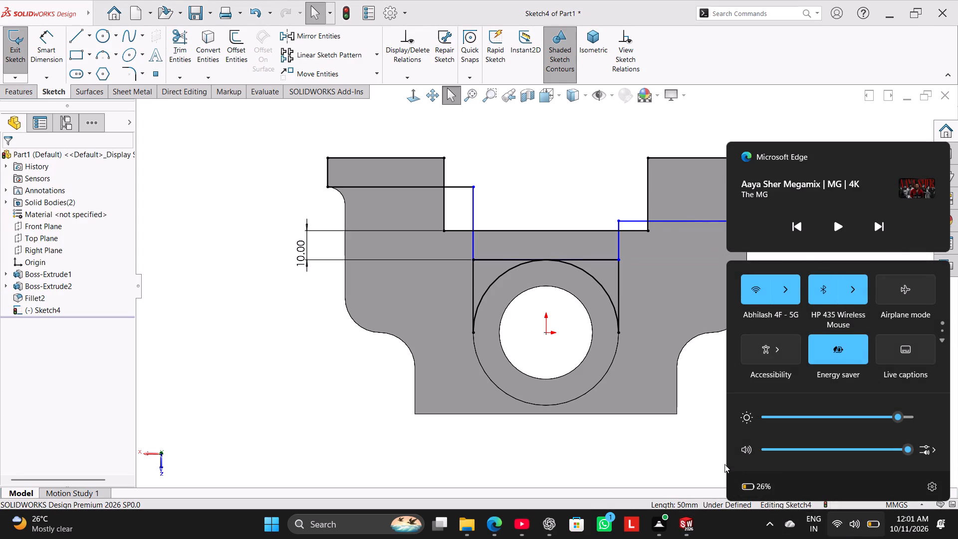
click(713, 453)
right_click(301, 250)
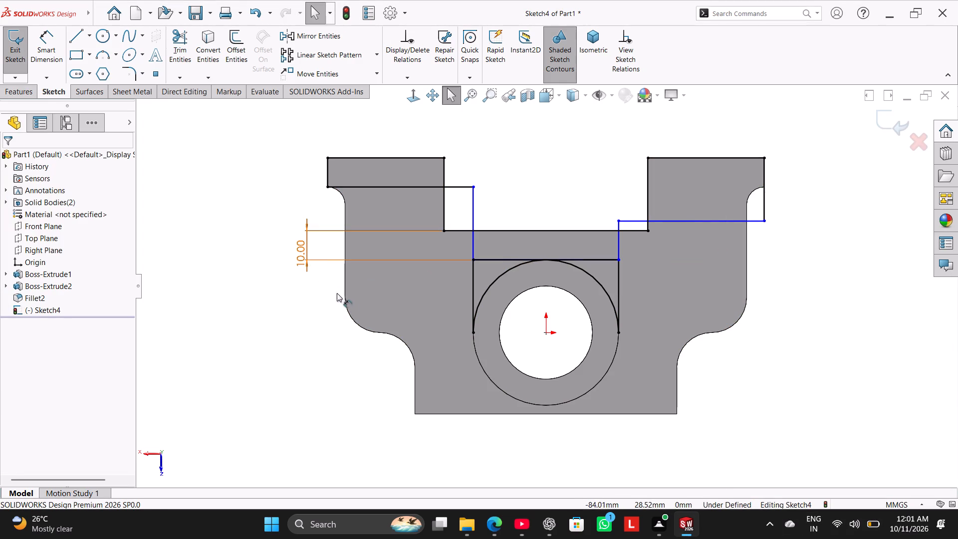
click(376, 385)
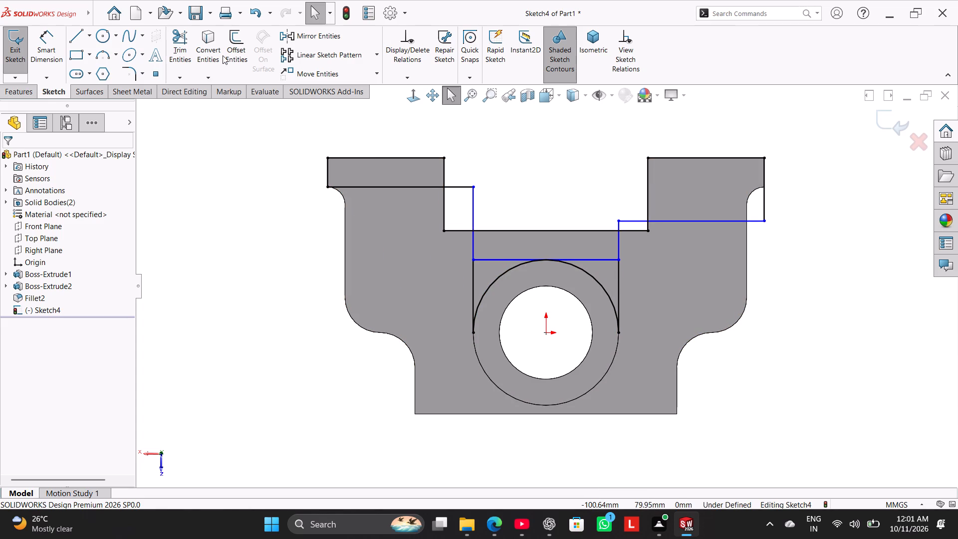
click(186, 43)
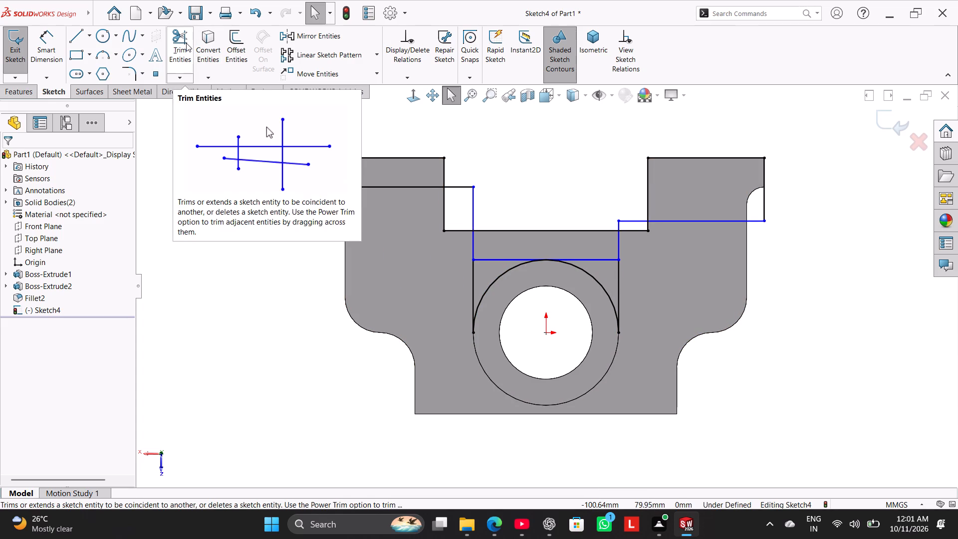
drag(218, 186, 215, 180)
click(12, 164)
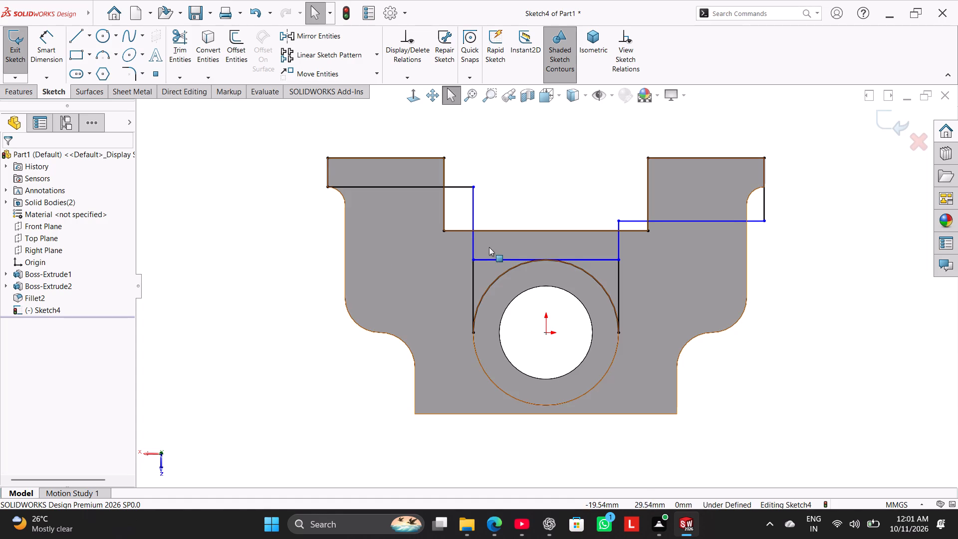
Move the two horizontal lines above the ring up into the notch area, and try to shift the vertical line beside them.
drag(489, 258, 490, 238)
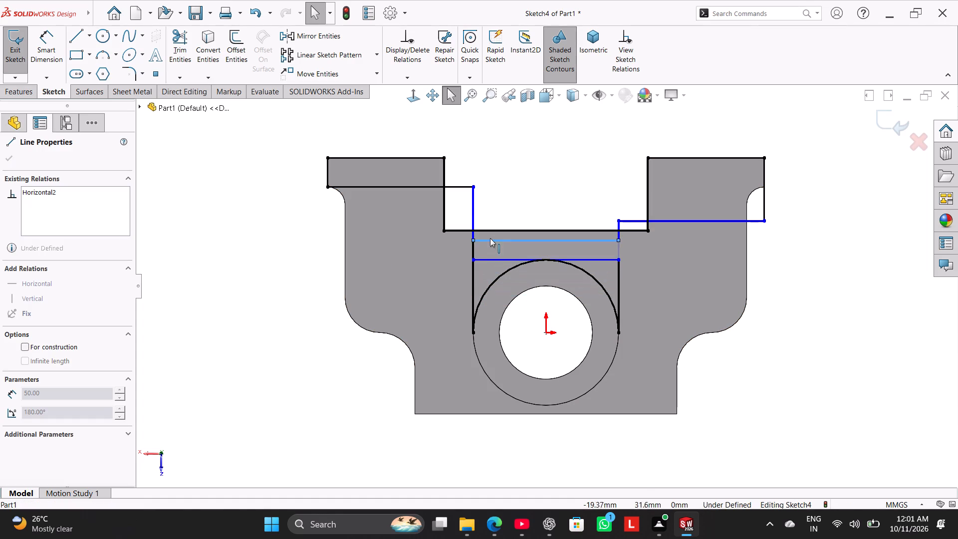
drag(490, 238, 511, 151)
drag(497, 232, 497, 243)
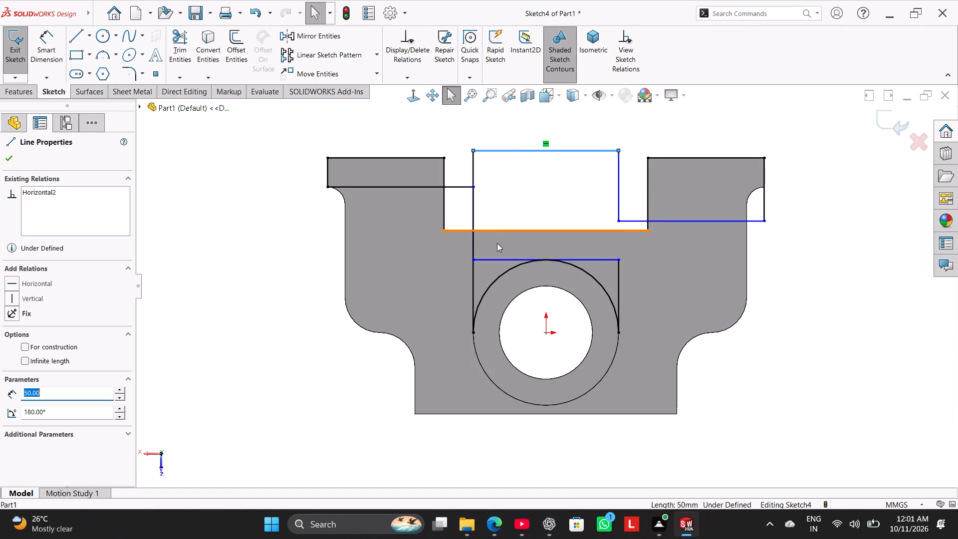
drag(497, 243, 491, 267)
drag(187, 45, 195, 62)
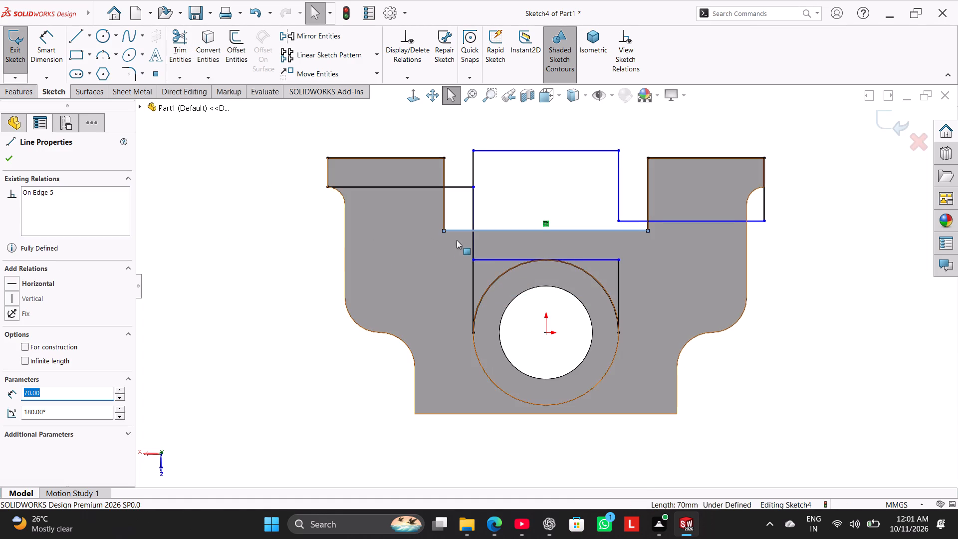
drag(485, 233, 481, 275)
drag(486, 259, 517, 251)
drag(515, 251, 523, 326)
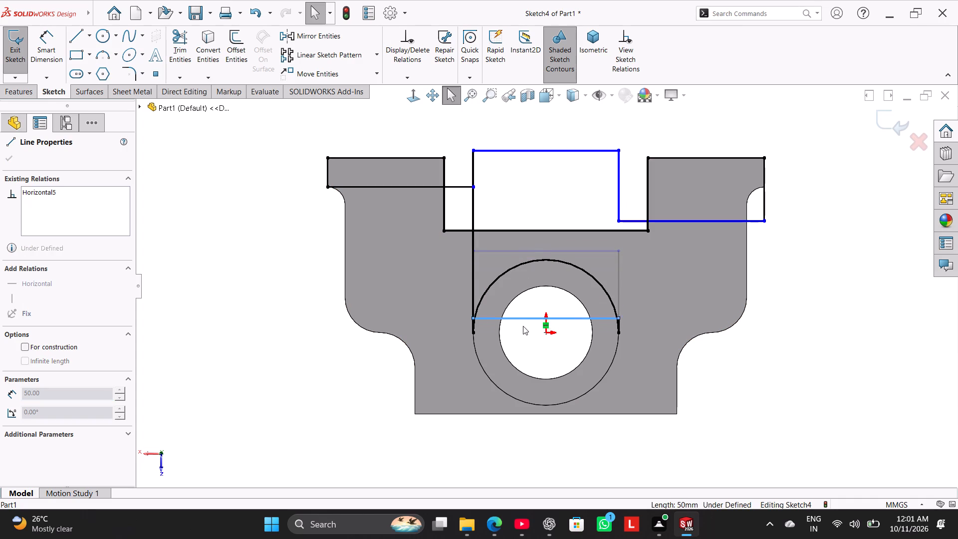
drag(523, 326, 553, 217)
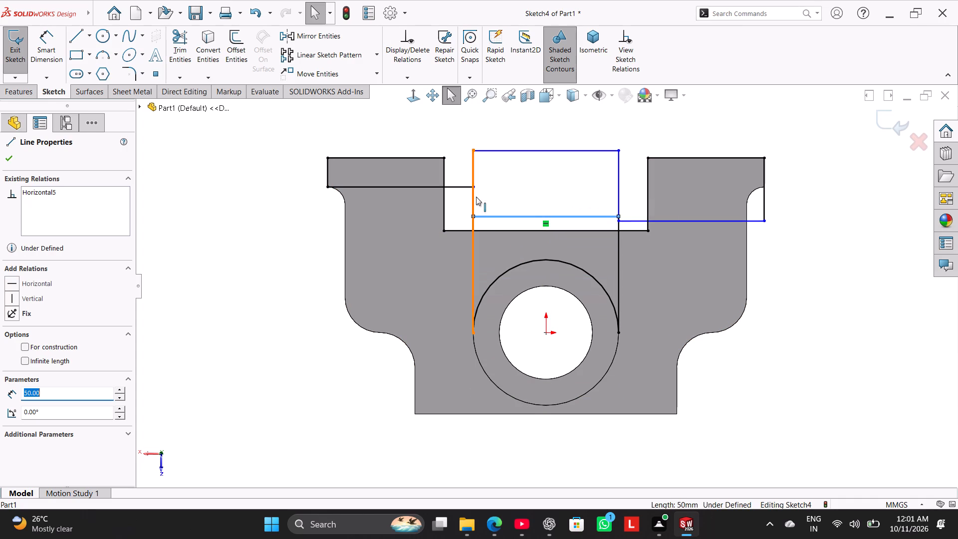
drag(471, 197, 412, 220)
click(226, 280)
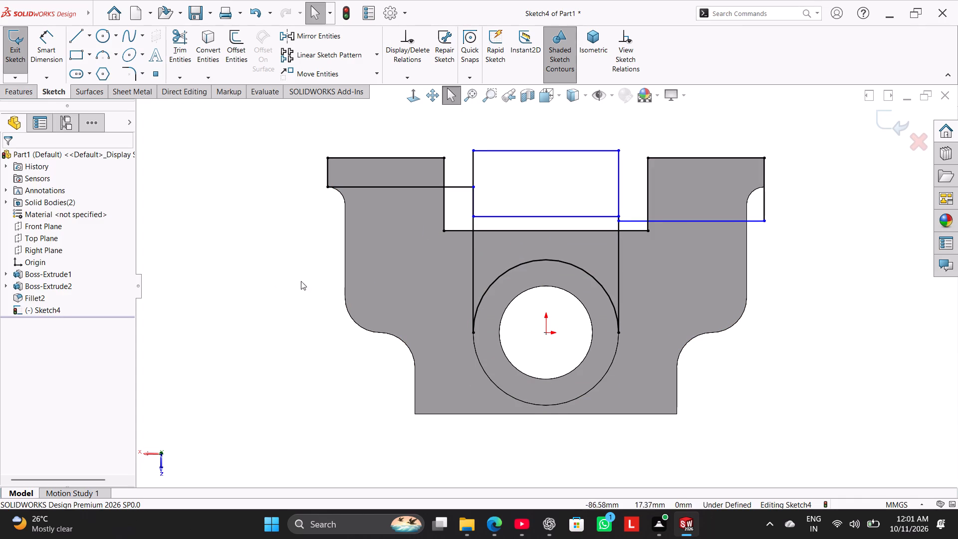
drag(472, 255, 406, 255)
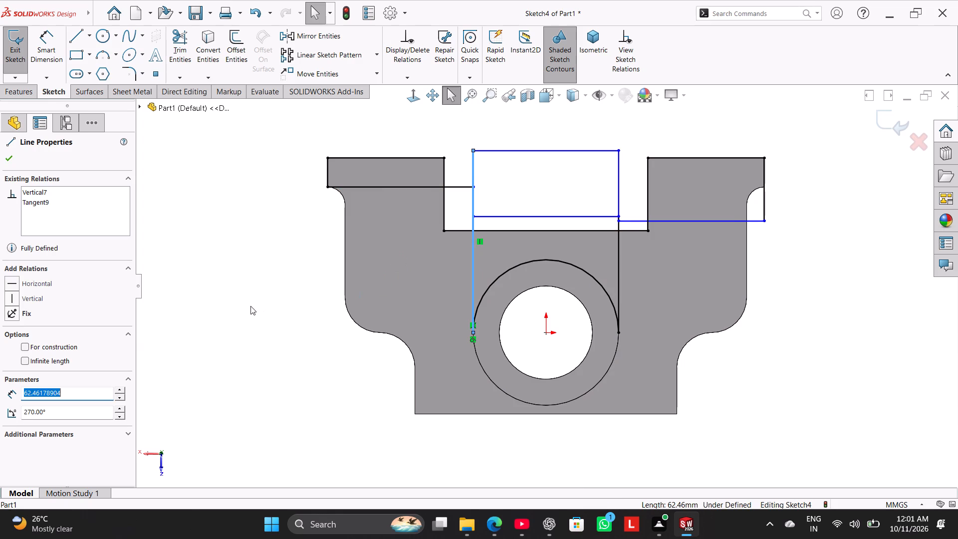
Power trim the horizontal lines across the notch, the notch floor line, and the vertical lines running down to the ring's arc.
drag(173, 50, 177, 49)
drag(553, 127, 525, 230)
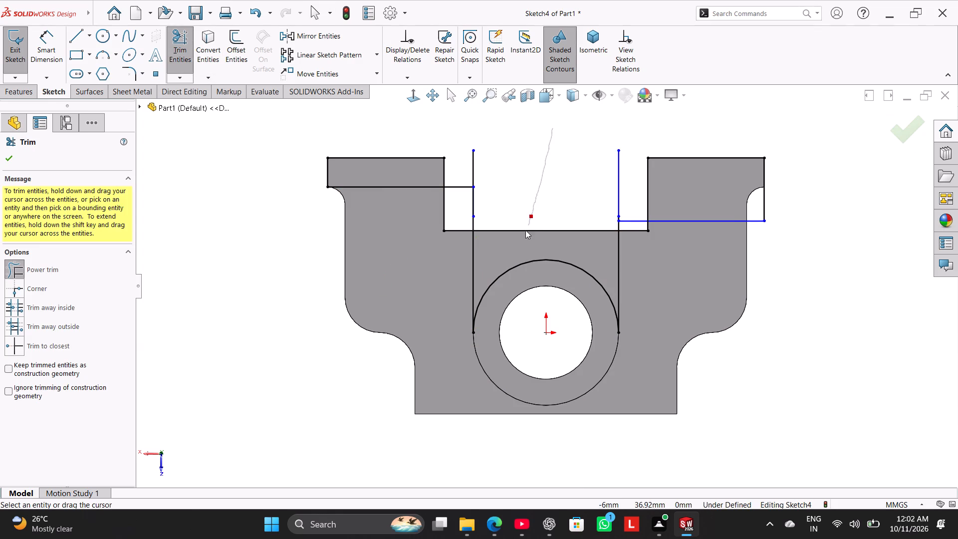
drag(525, 230, 645, 213)
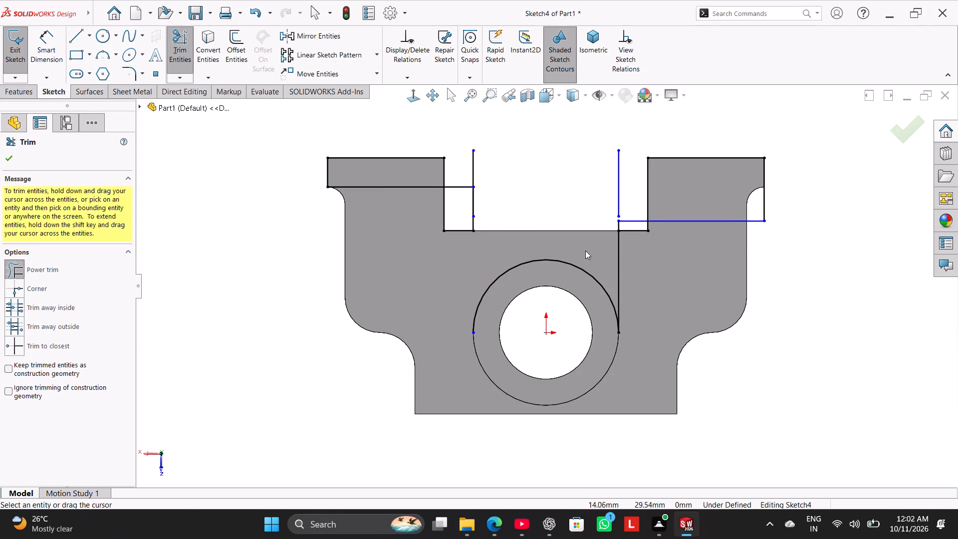
drag(634, 269, 605, 191)
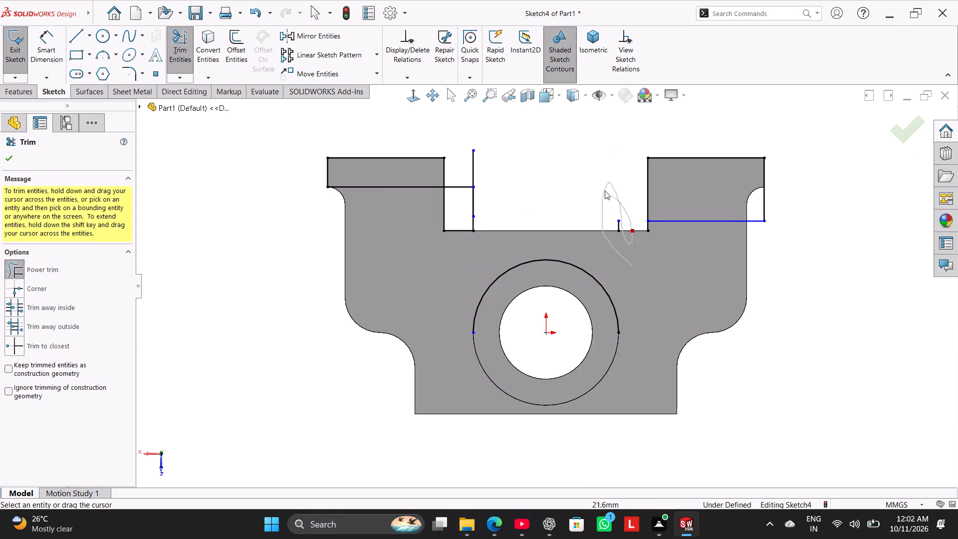
drag(605, 191, 428, 226)
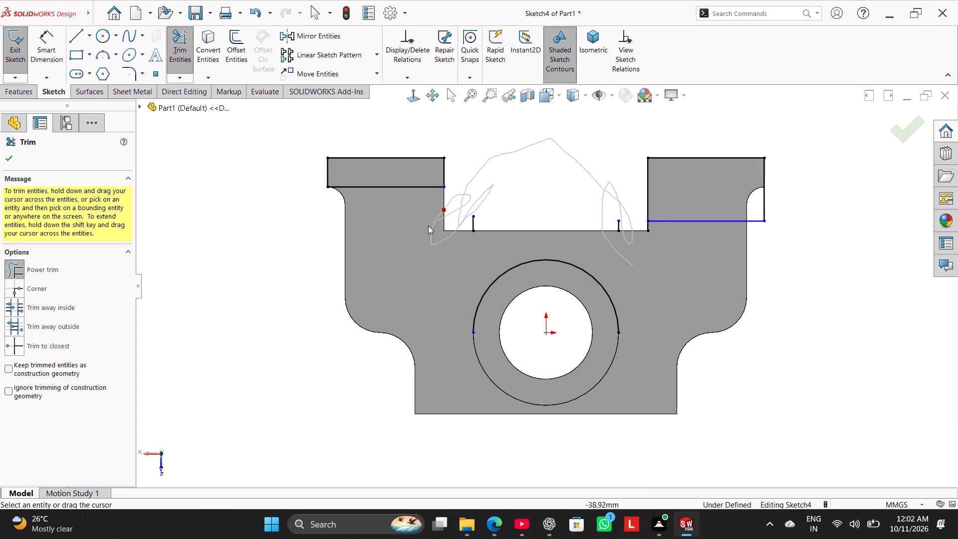
drag(428, 226, 610, 240)
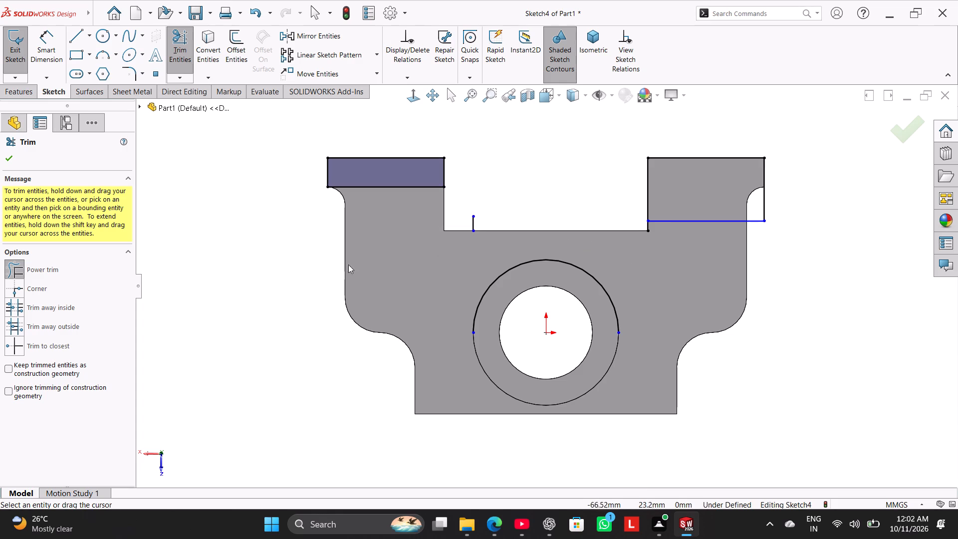
right_click(238, 260)
click(259, 292)
Power trim all remaining Sketch4 entities: the stub line in the notch, both upper flange outlines, and the arc over the ring.
drag(181, 55, 194, 67)
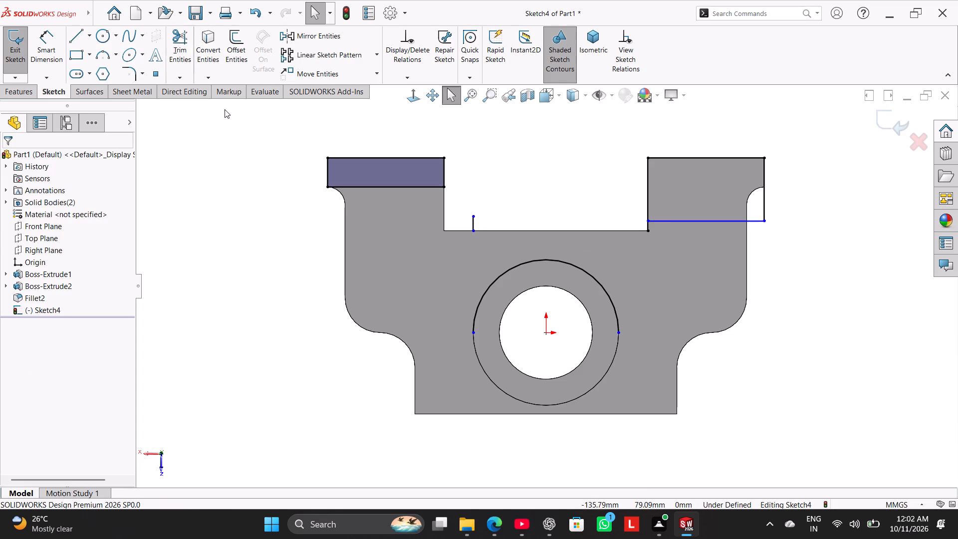
drag(366, 220, 389, 184)
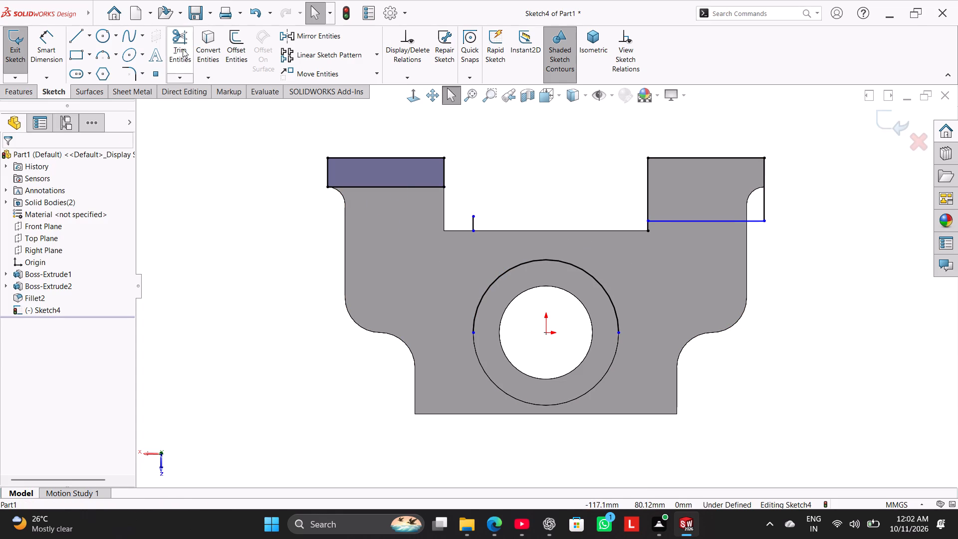
click(183, 49)
drag(372, 220, 389, 206)
drag(444, 239, 492, 214)
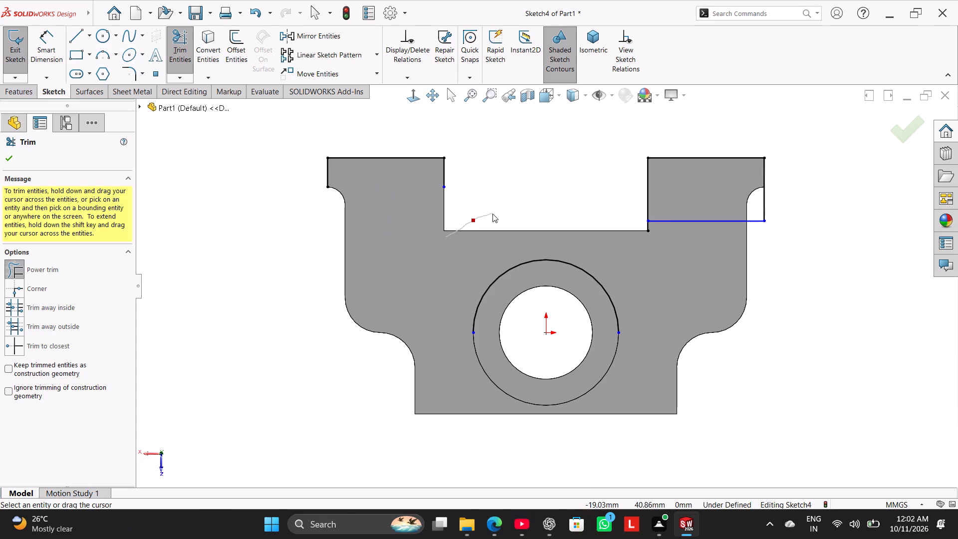
drag(492, 214, 606, 248)
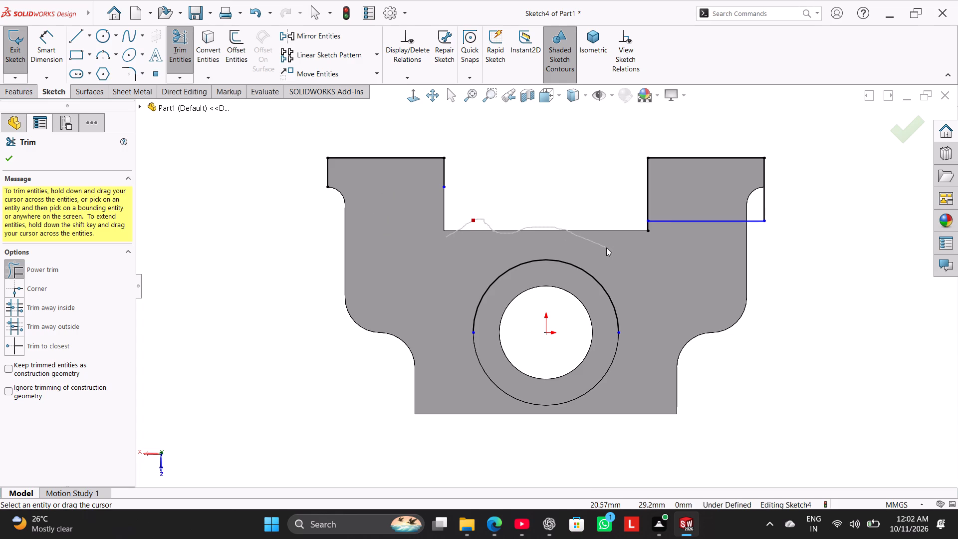
drag(606, 248, 752, 227)
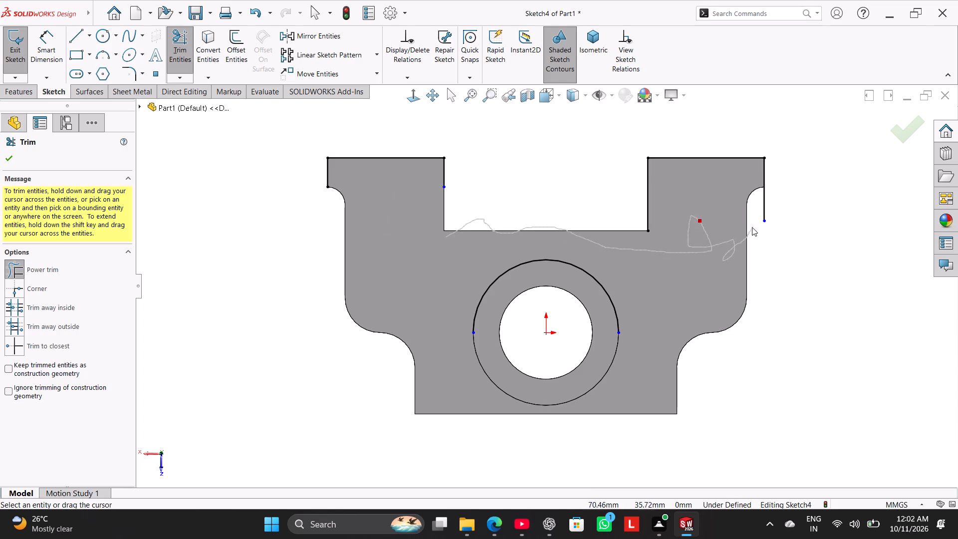
drag(752, 227, 561, 355)
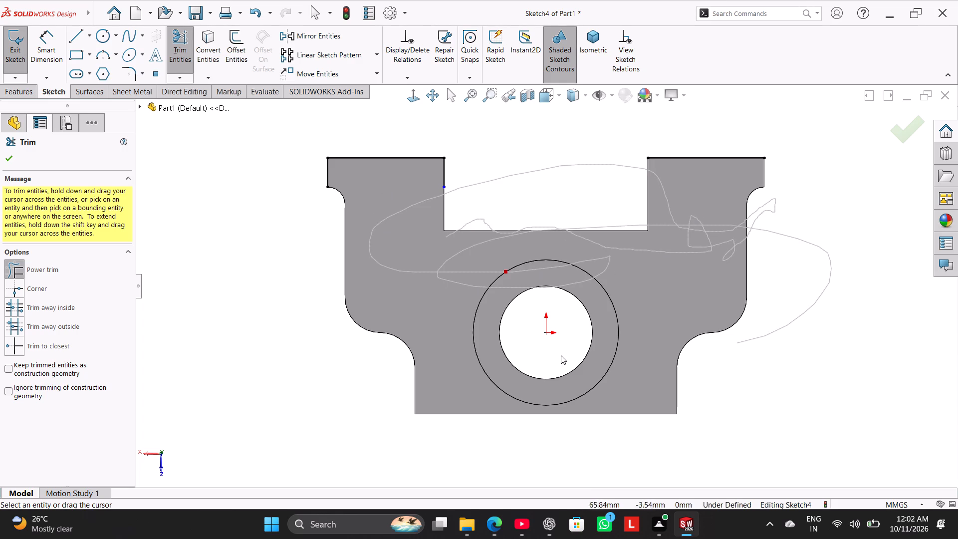
drag(561, 355, 292, 185)
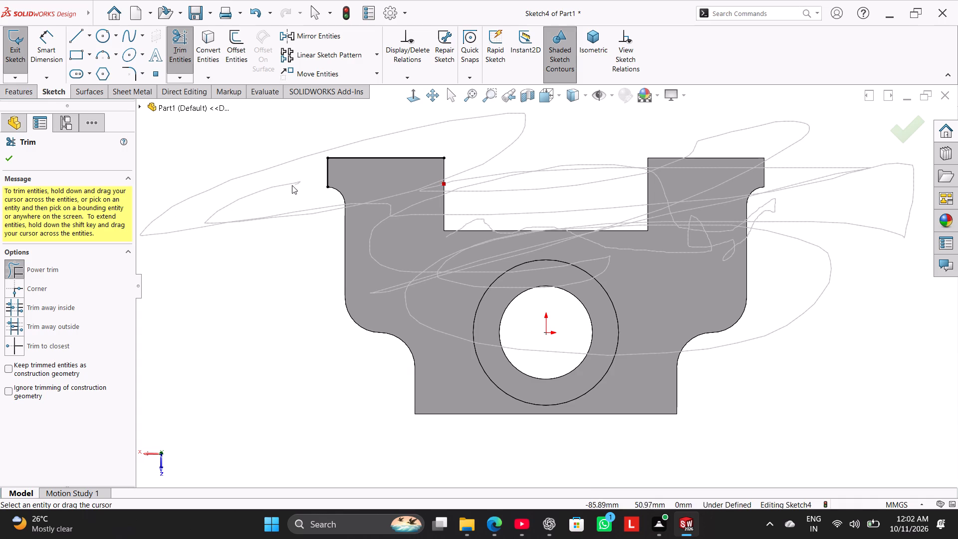
drag(292, 185, 358, 231)
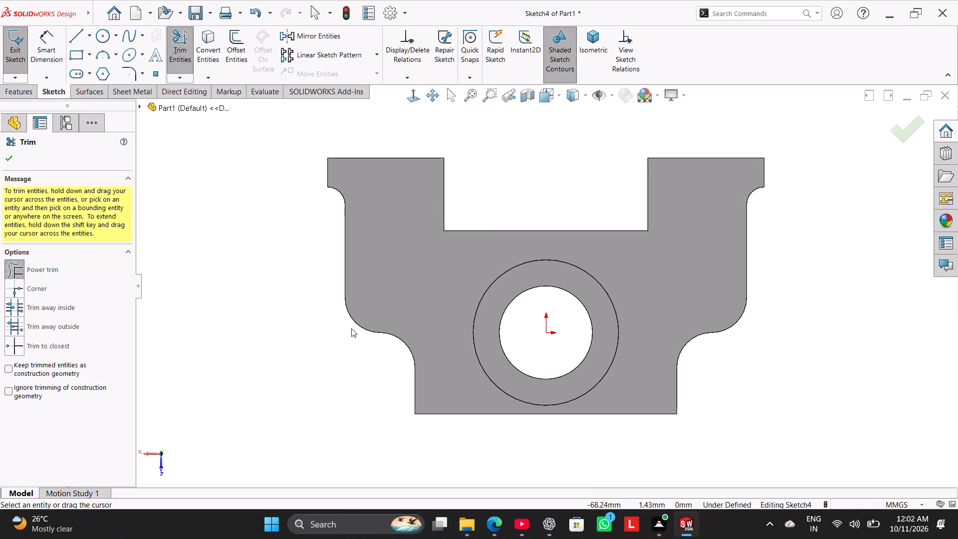
drag(427, 302, 403, 345)
click(170, 317)
Finish trimming and exit the emptied Sketch4.
click(11, 158)
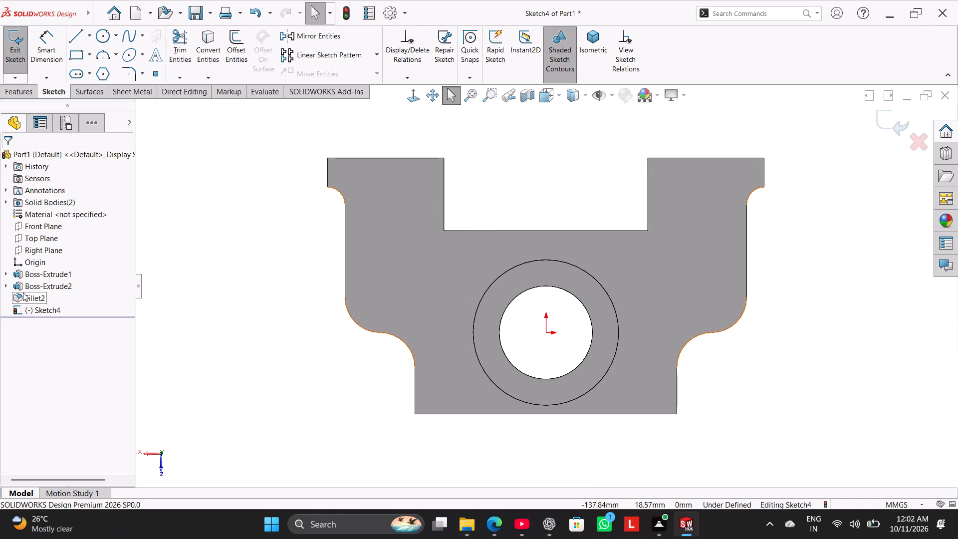
click(15, 62)
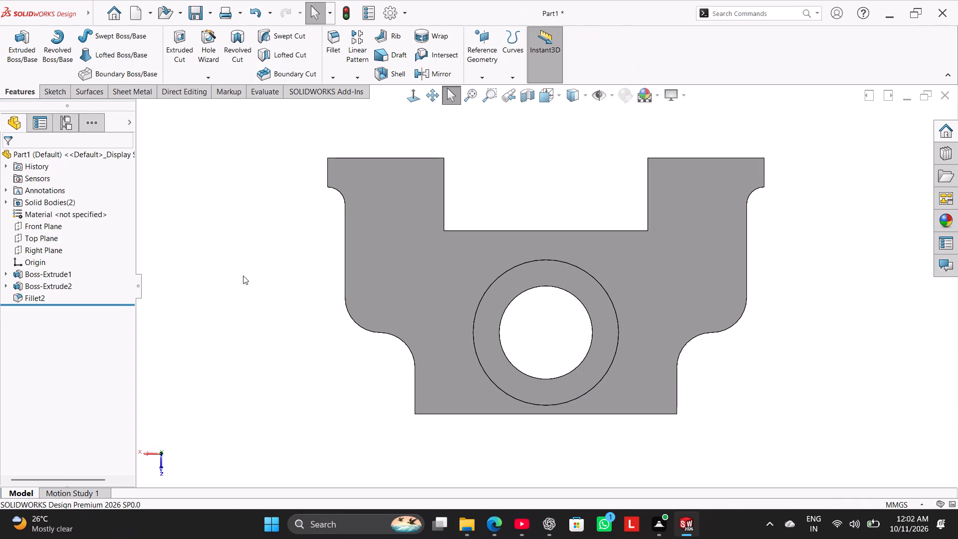
Examine the model from several angles, open Sketch1 under Boss-Extrude1 to review its profile and dimensions, and exit it without edits.
click(249, 280)
middle_drag(263, 286, 265, 157)
right_drag(262, 313, 458, 203)
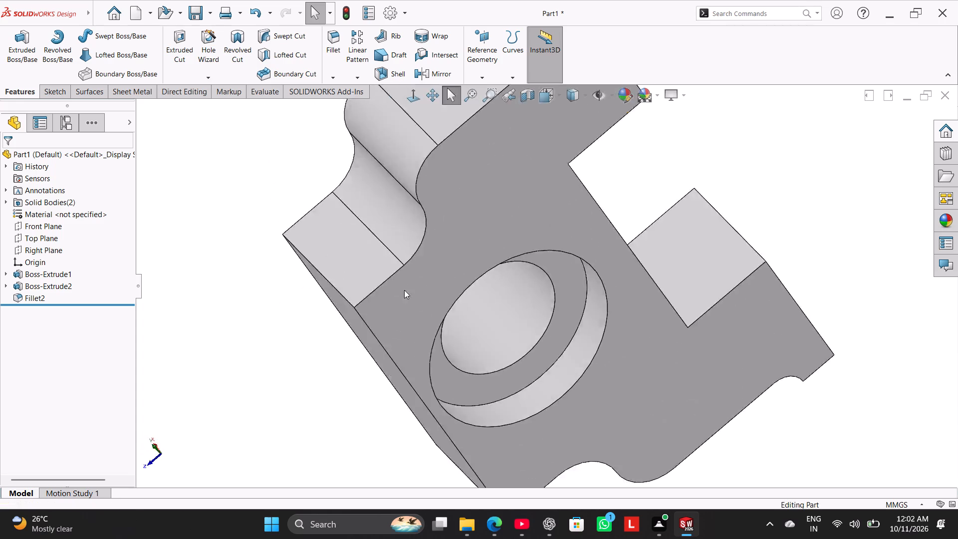
click(230, 334)
middle_drag(233, 334, 264, 359)
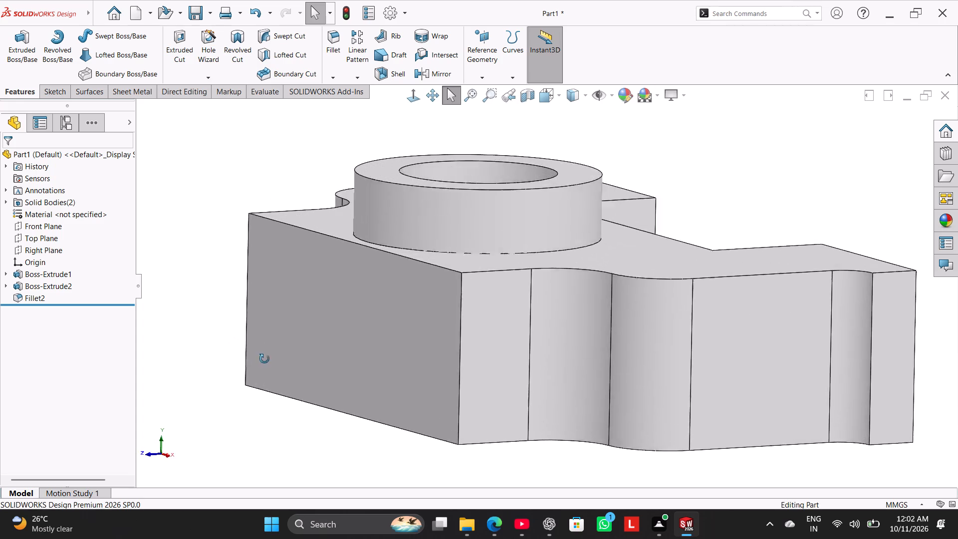
middle_drag(264, 359, 258, 412)
scroll(255, 403, up, 2)
right_drag(247, 378, 383, 322)
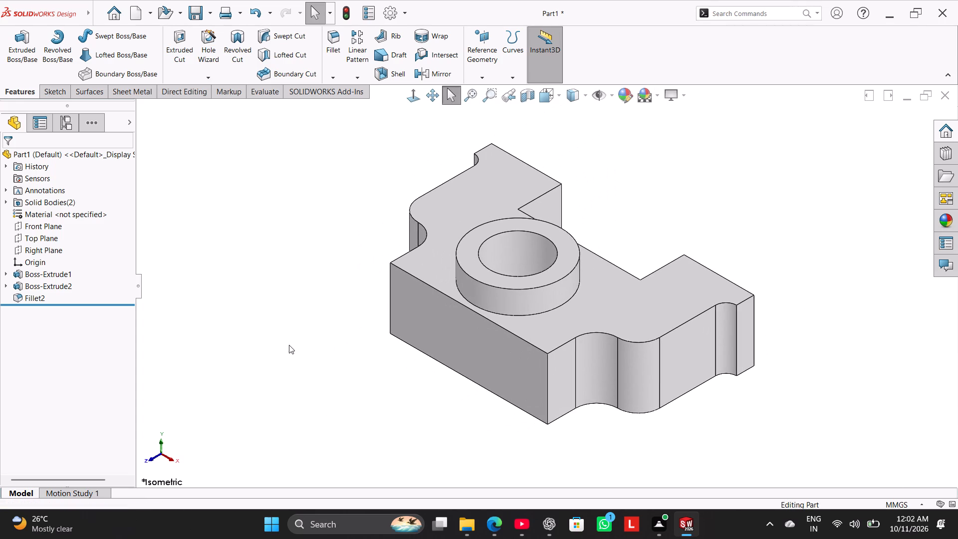
click(7, 274)
click(42, 286)
click(54, 263)
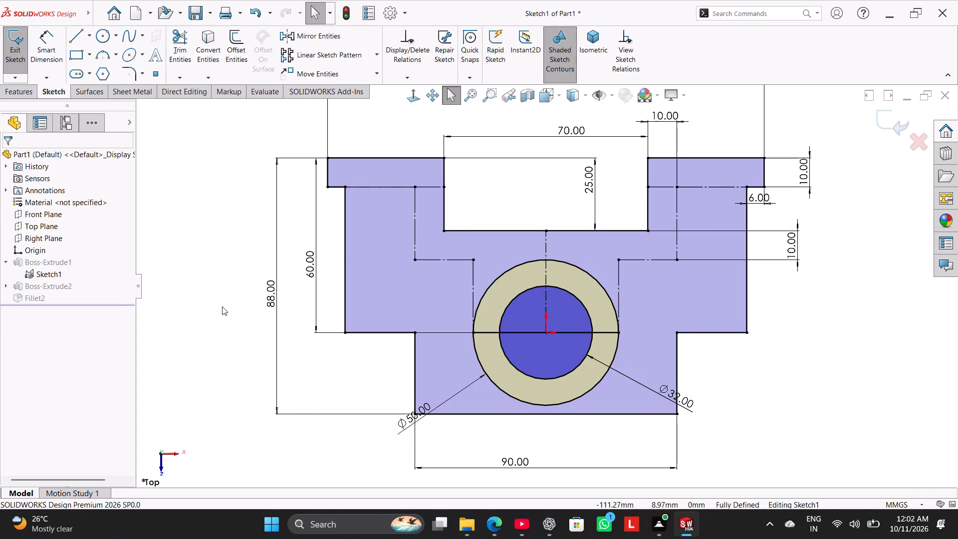
scroll(222, 306, up, 1)
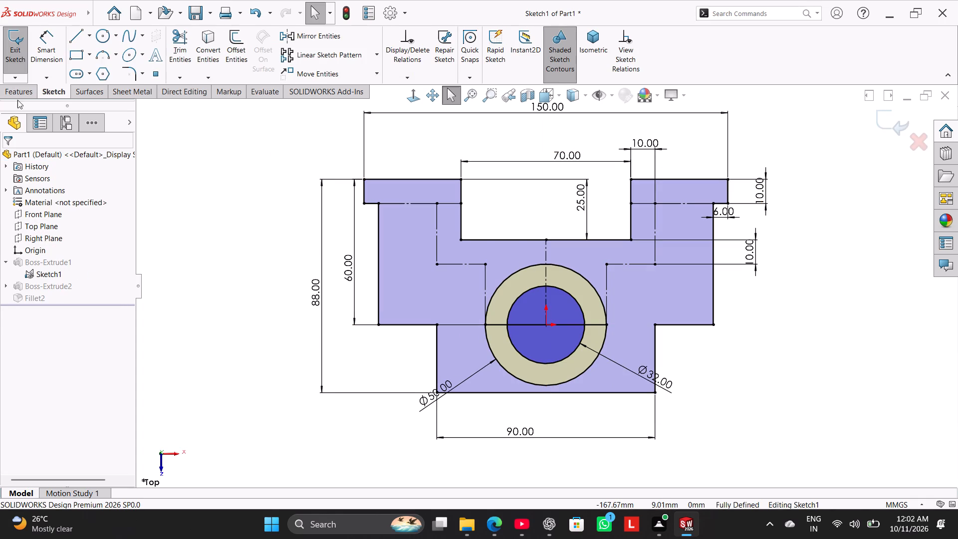
click(17, 62)
Show Sketch1 under Boss-Extrude1 in the model.
right_click(47, 284)
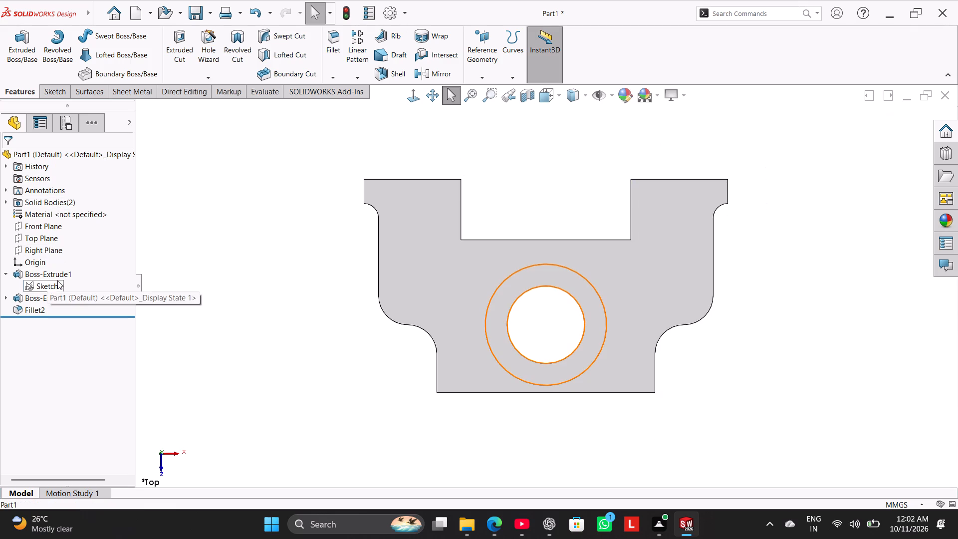
click(62, 269)
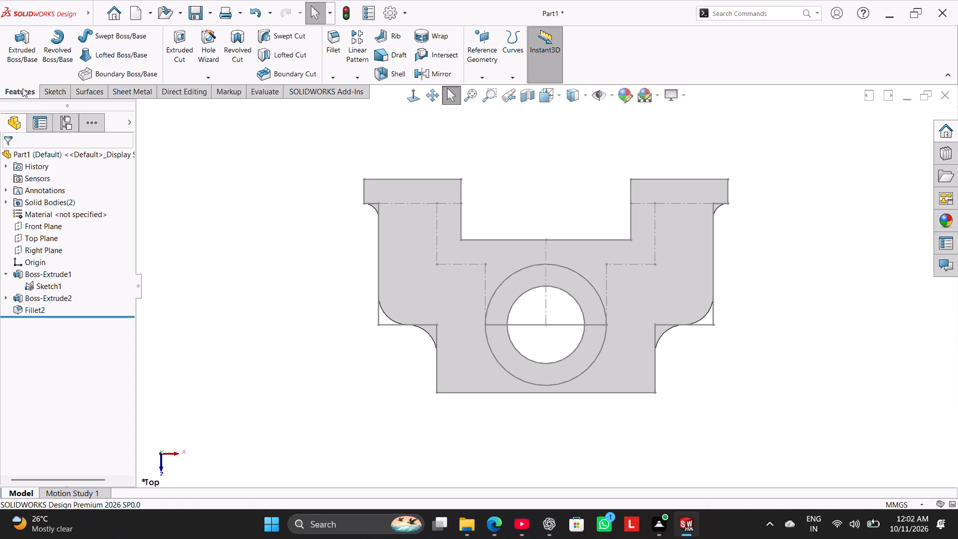
Start a new sketch on the top face of the base plate.
click(57, 91)
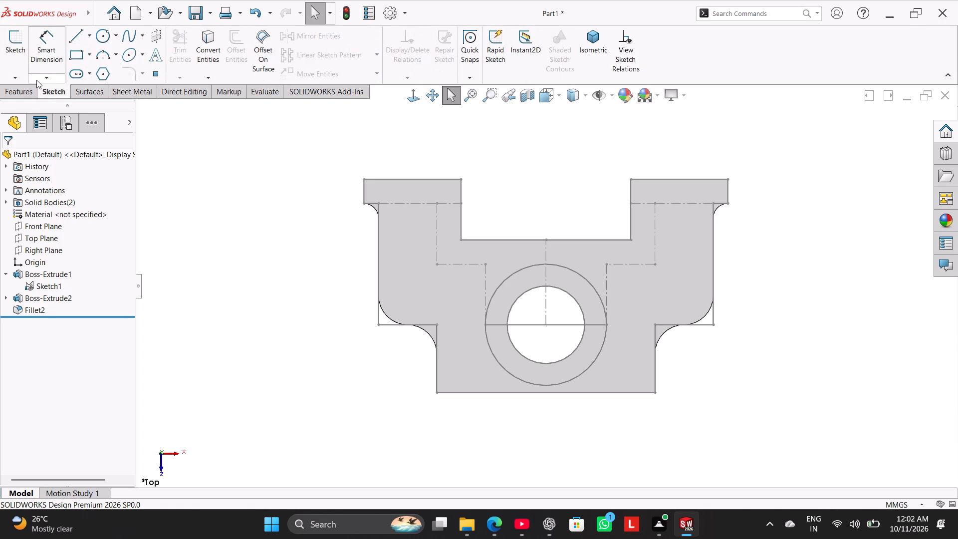
right_drag(228, 240, 270, 205)
right_drag(270, 205, 310, 178)
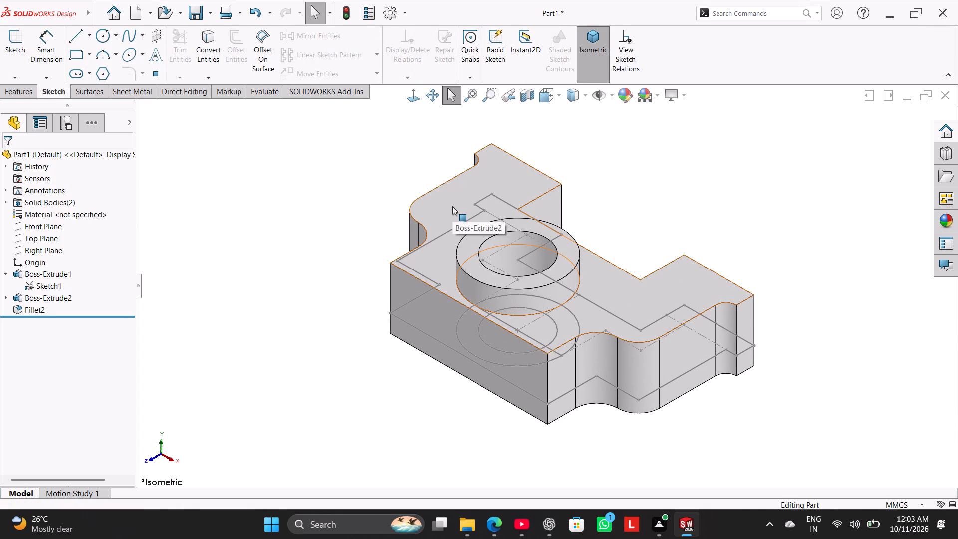
right_click(452, 206)
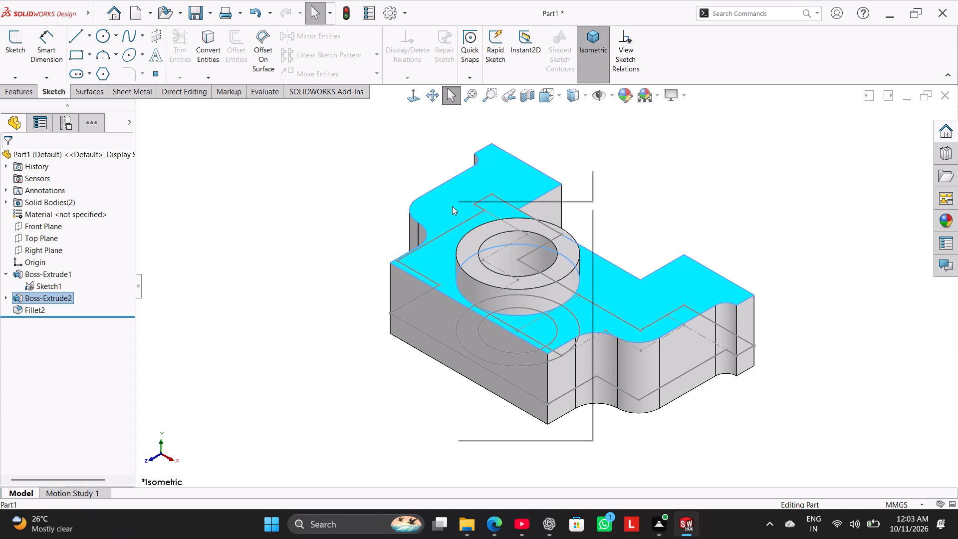
click(475, 193)
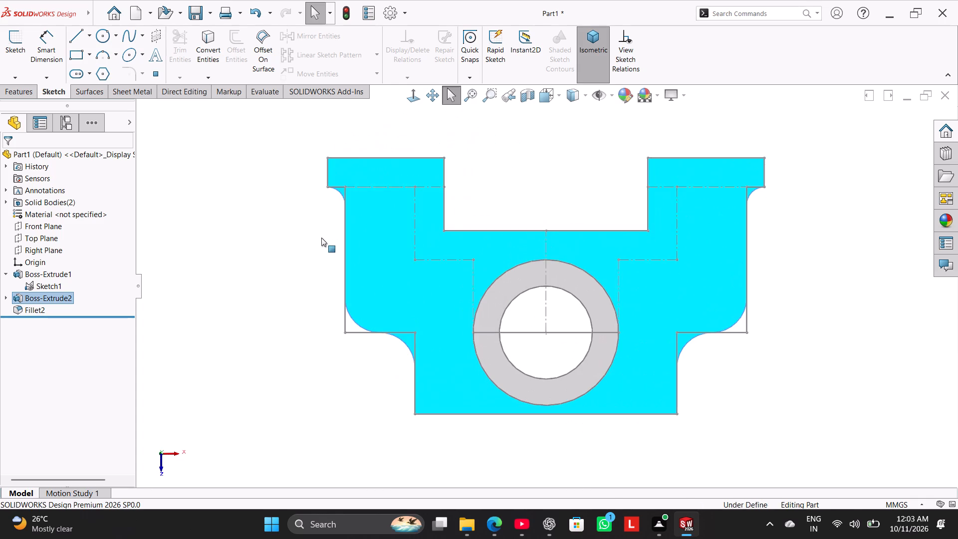
click(281, 241)
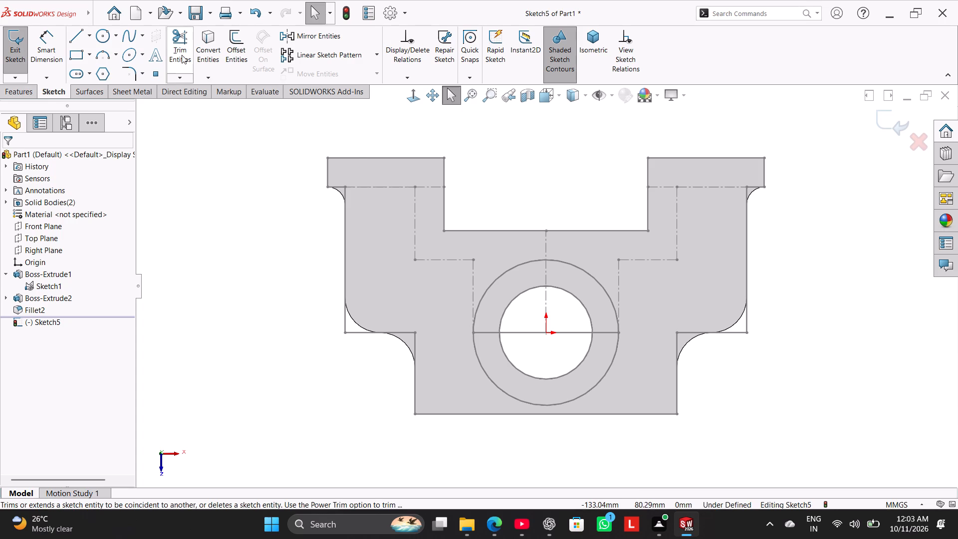
With Convert Entities, select the seven Sketch1 lines forming the base plate's lower outline, from one outer side edge around to the other.
click(209, 51)
click(343, 280)
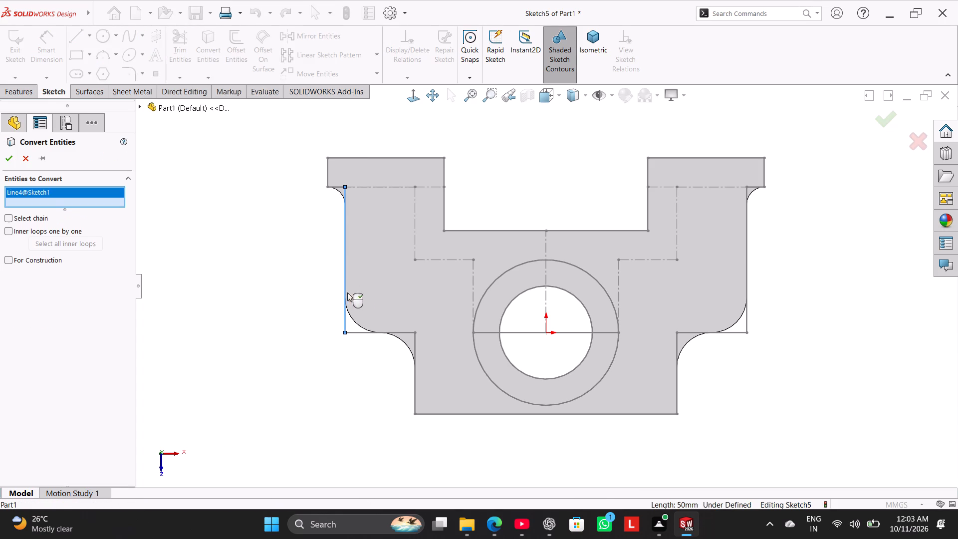
click(390, 331)
click(415, 348)
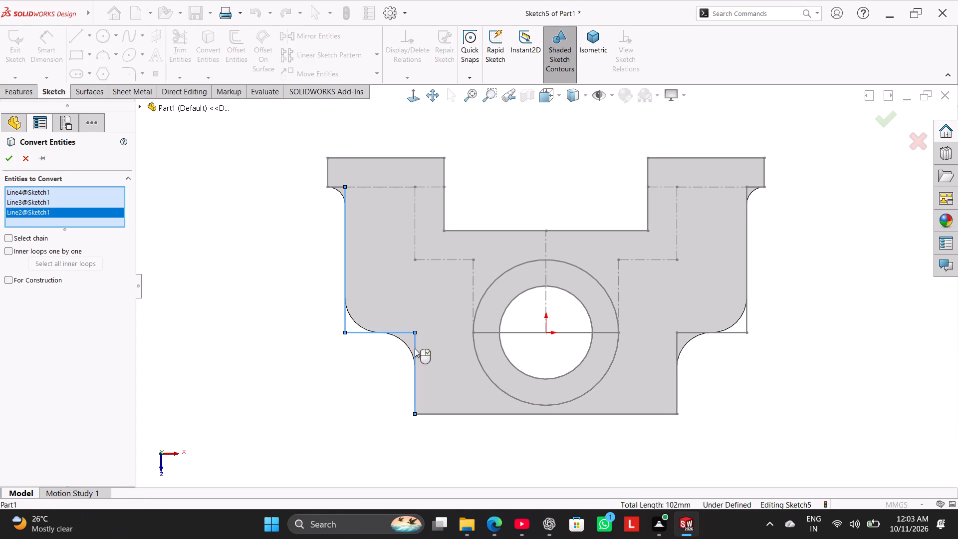
click(506, 412)
click(677, 383)
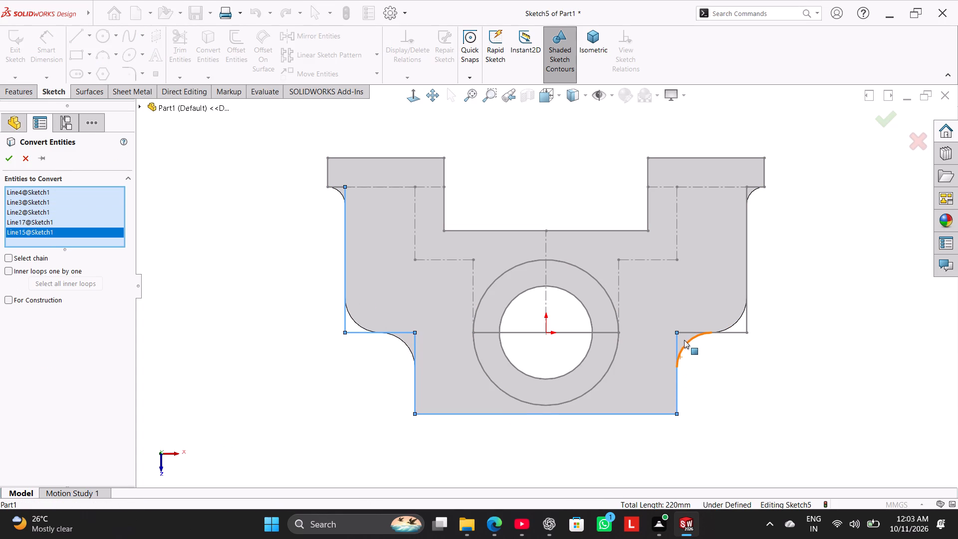
click(689, 334)
click(746, 317)
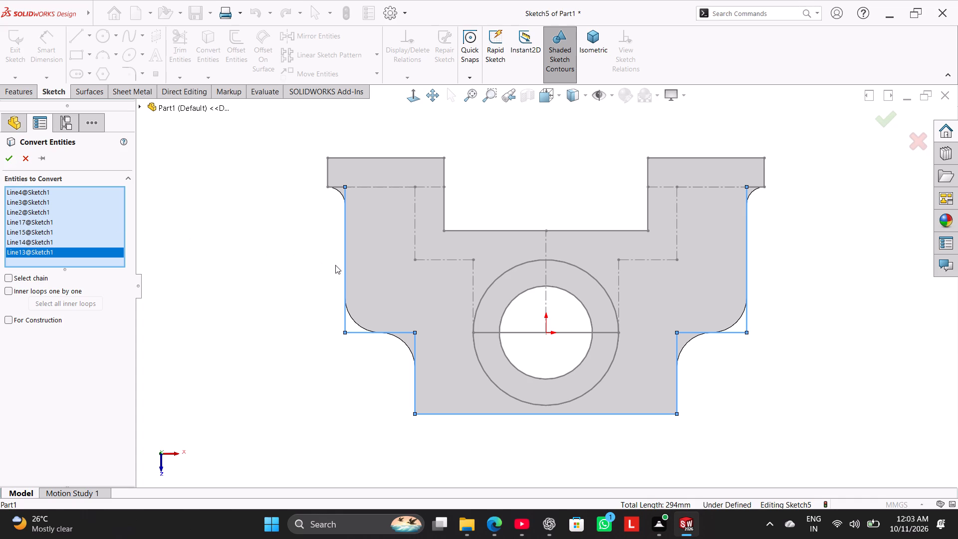
Add the ring's outer circle and the six stepped construction lines flanking it to the selection, and convert all selected Sketch1 entities.
click(507, 269)
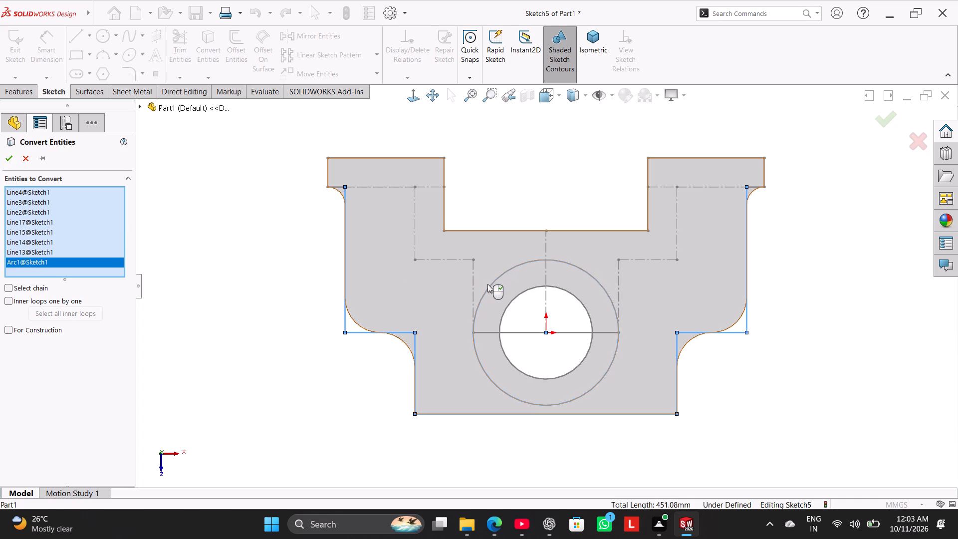
click(474, 273)
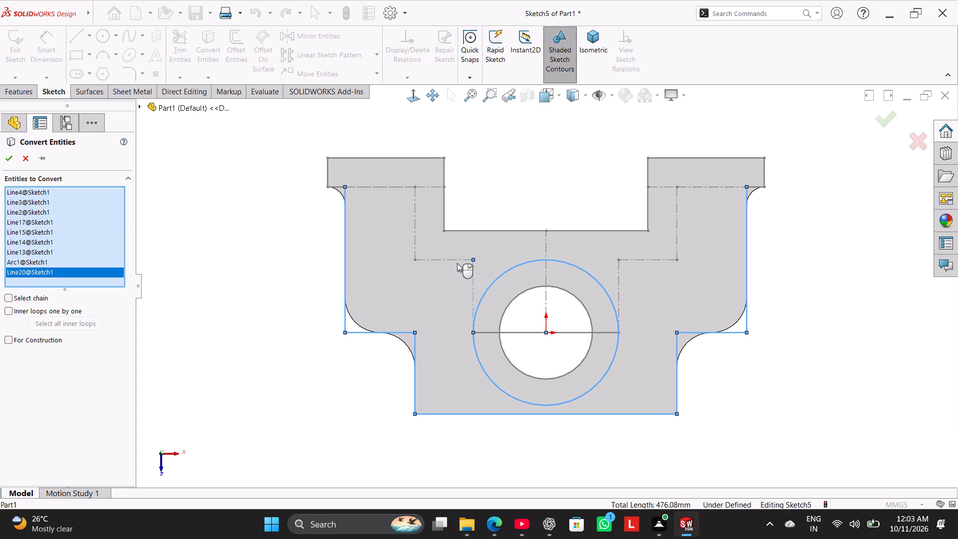
click(456, 262)
click(416, 241)
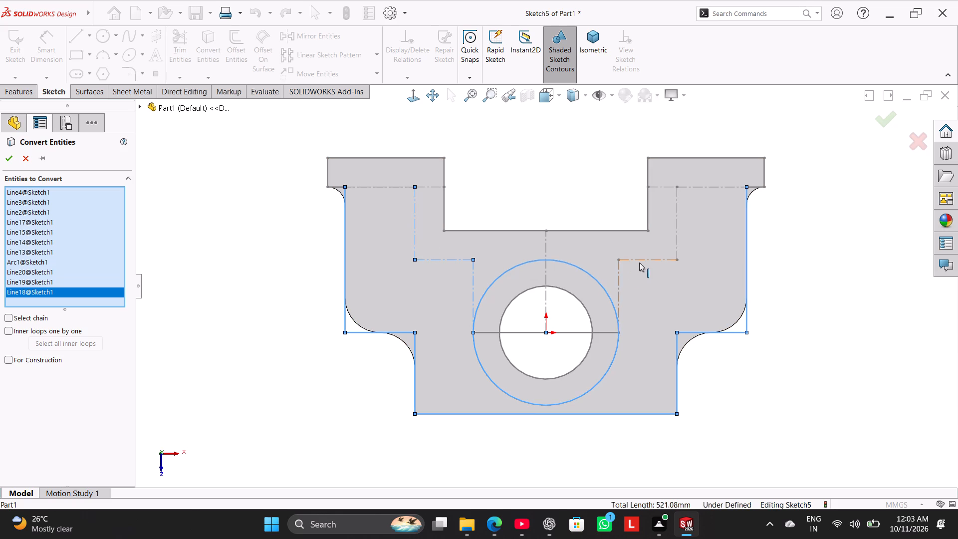
click(639, 263)
click(618, 280)
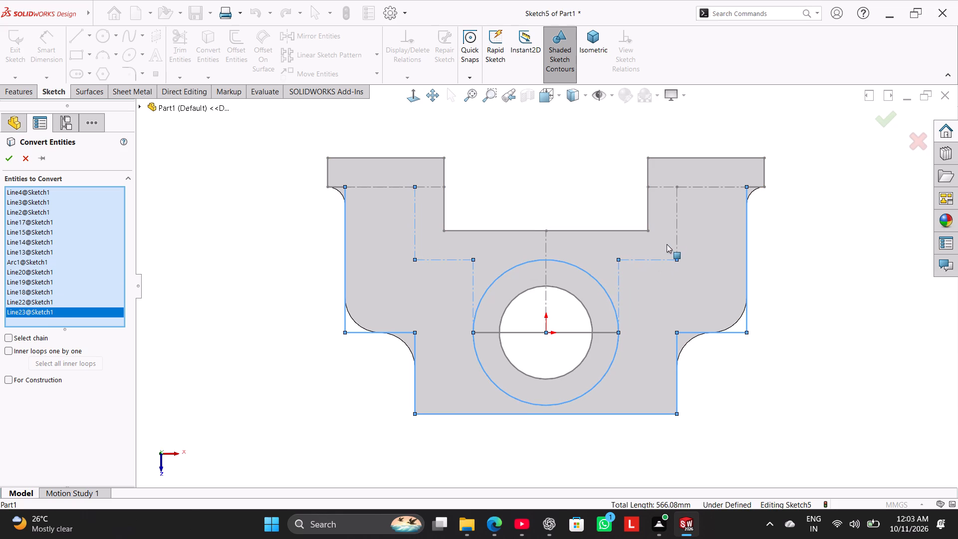
click(675, 233)
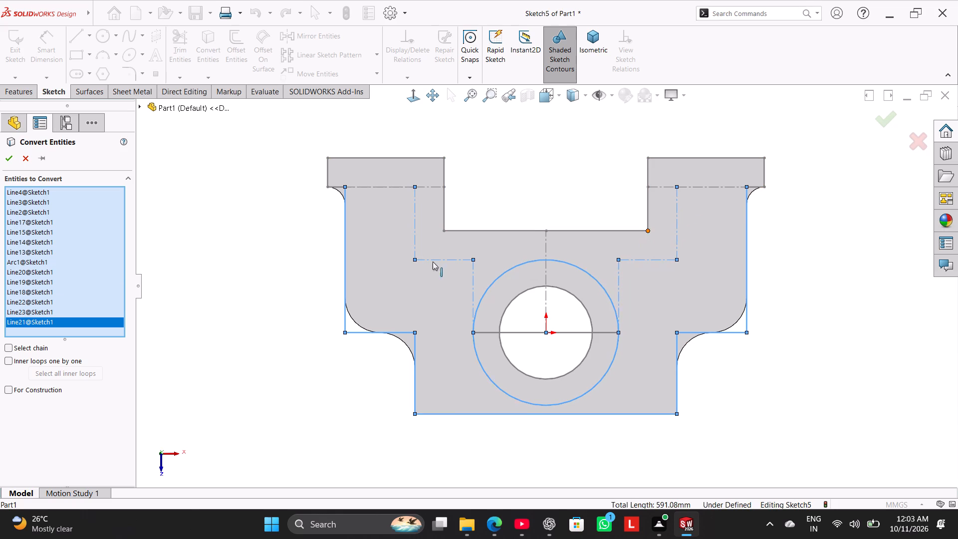
click(5, 159)
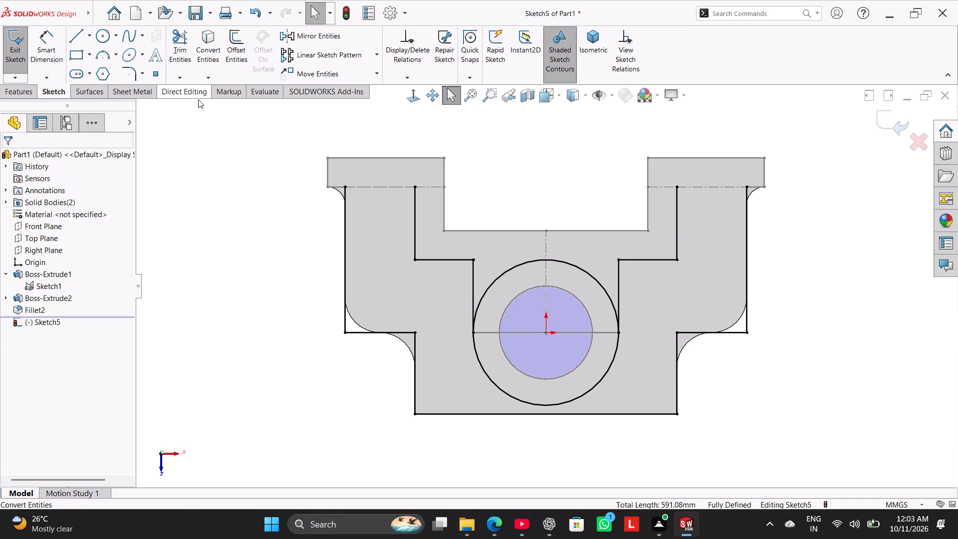
Draw a 24 mm horizontal line across the open top of each side arm to close the profile.
click(72, 38)
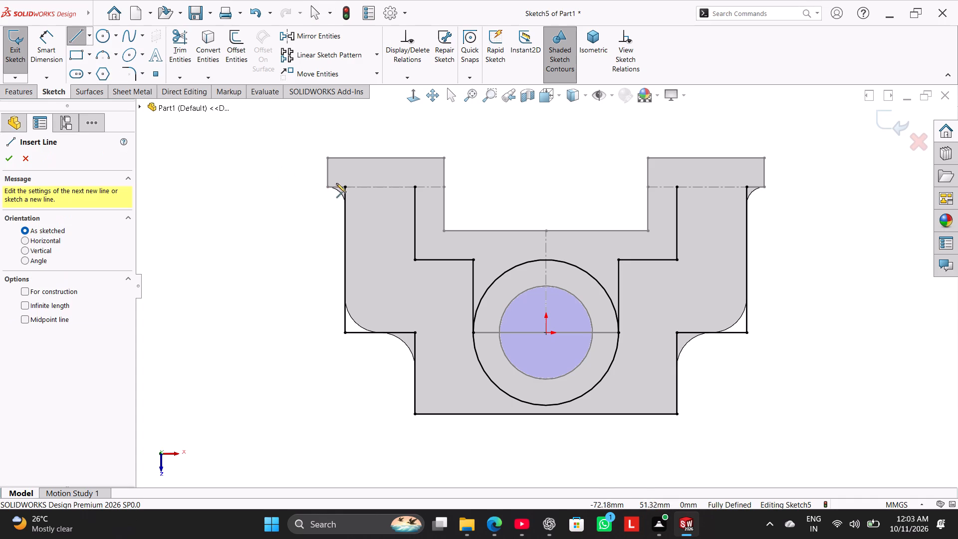
click(345, 185)
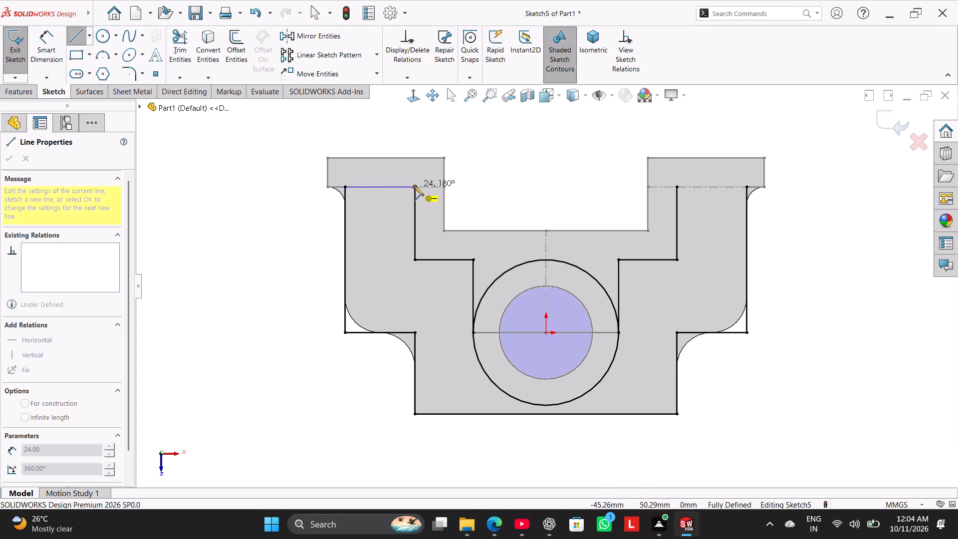
click(414, 186)
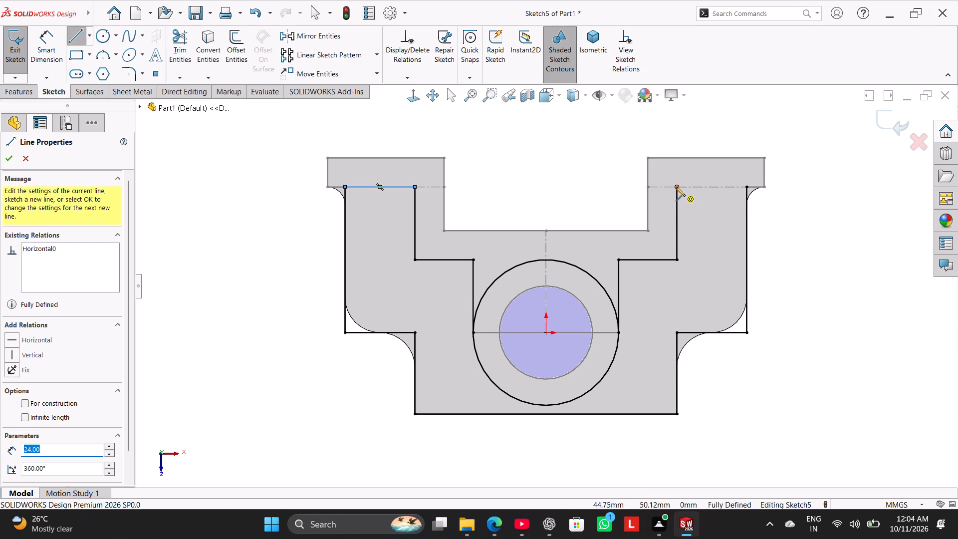
click(676, 187)
click(746, 187)
right_click(798, 246)
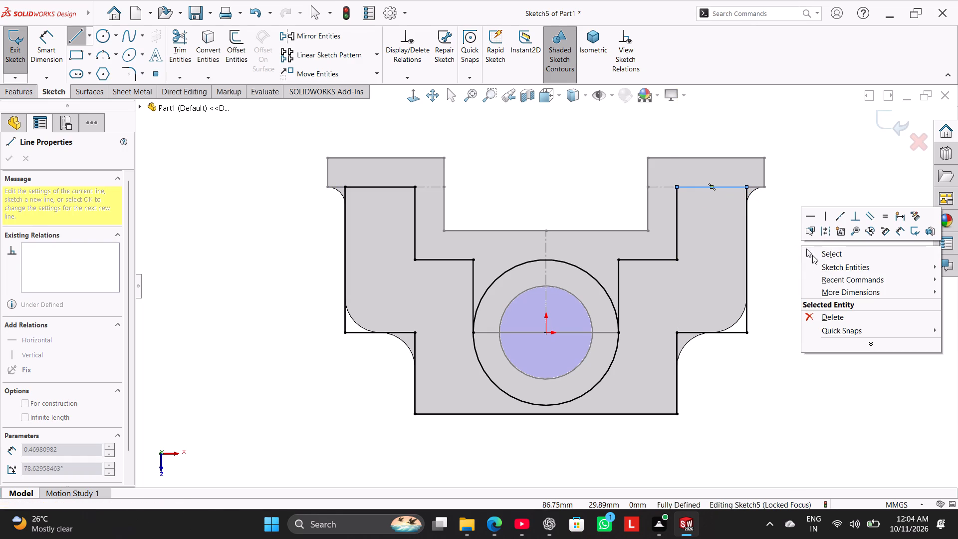
click(812, 254)
Inspect the closed profile on the base plate from several angles and return to the view normal to the sketch.
middle_drag(787, 328, 766, 241)
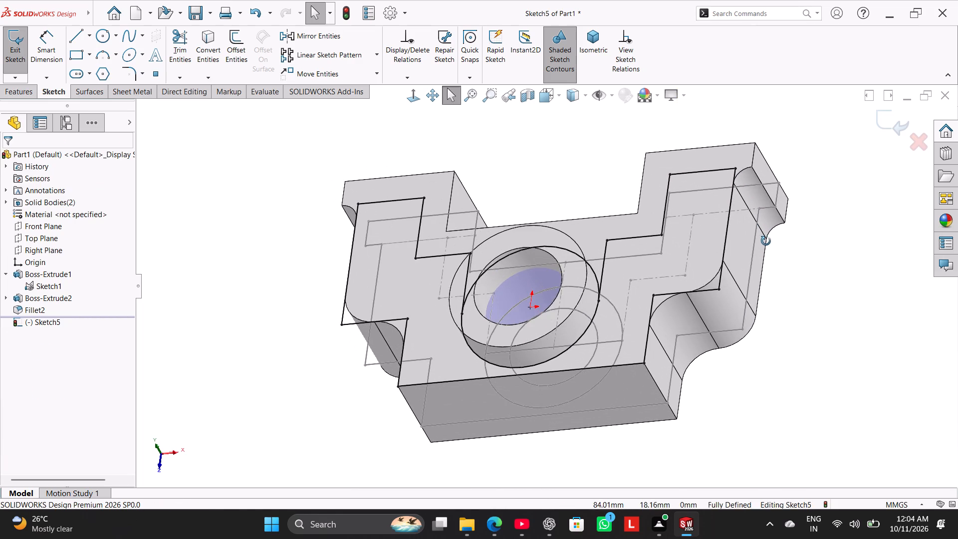
middle_drag(766, 241, 769, 246)
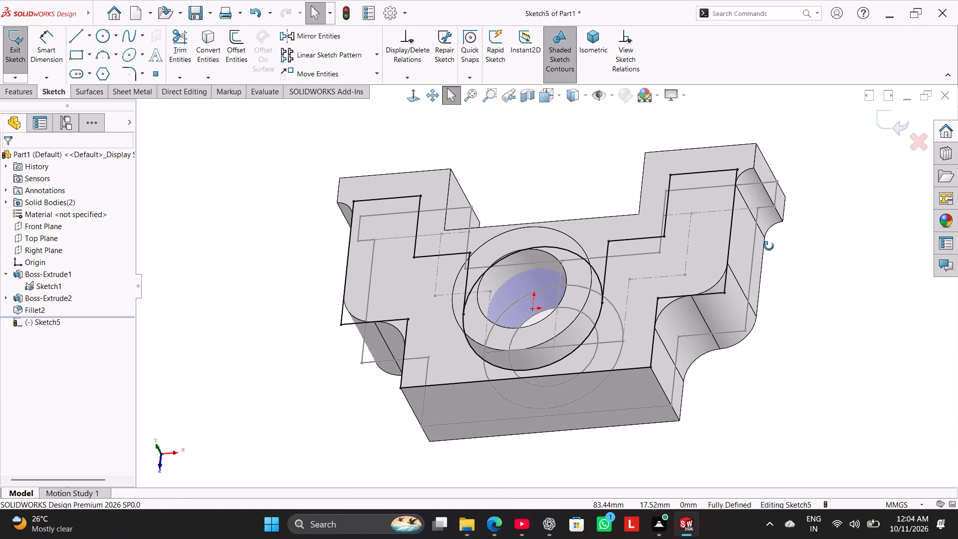
middle_drag(769, 246, 778, 255)
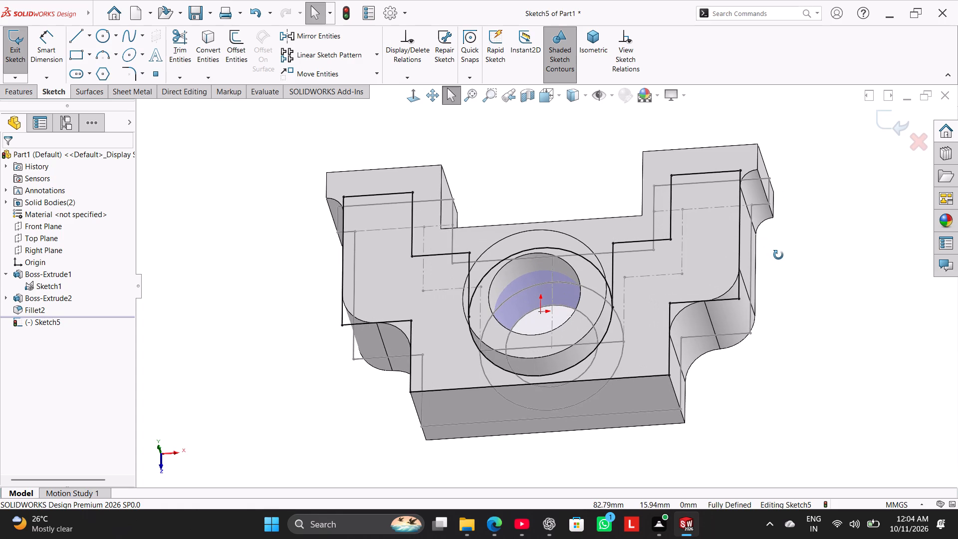
middle_drag(778, 255, 786, 266)
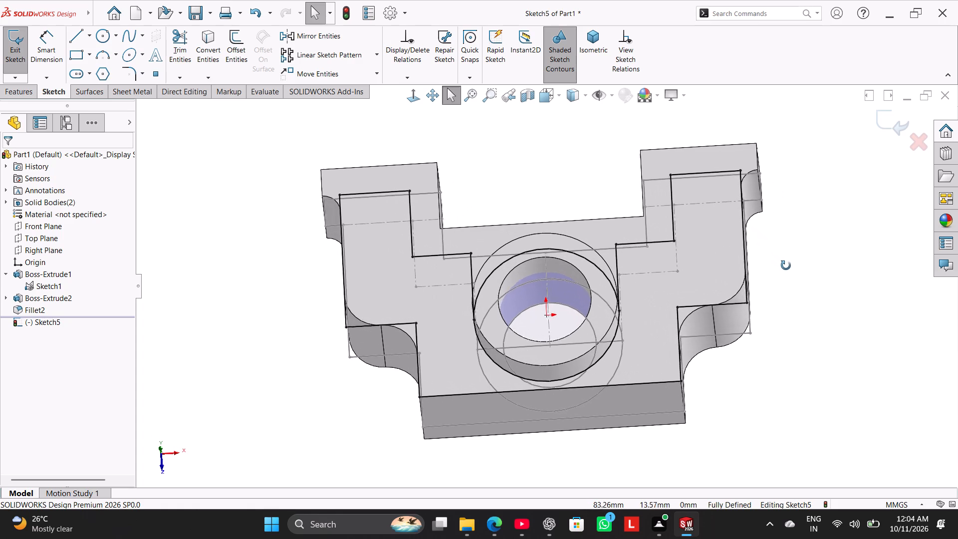
middle_drag(786, 266, 791, 288)
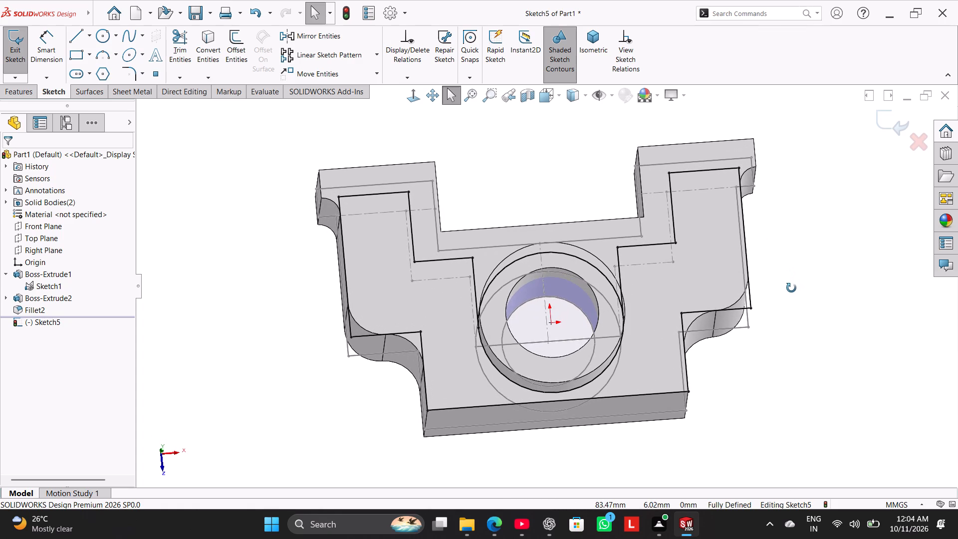
middle_drag(791, 288, 790, 295)
click(411, 99)
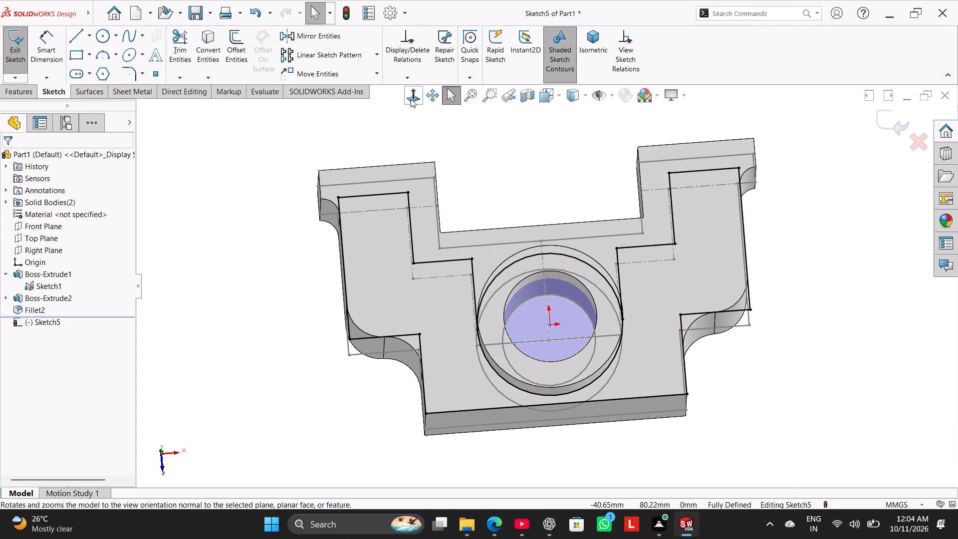
Trim away the half of the converted ring circle that faces the plate's wide central notch.
click(258, 315)
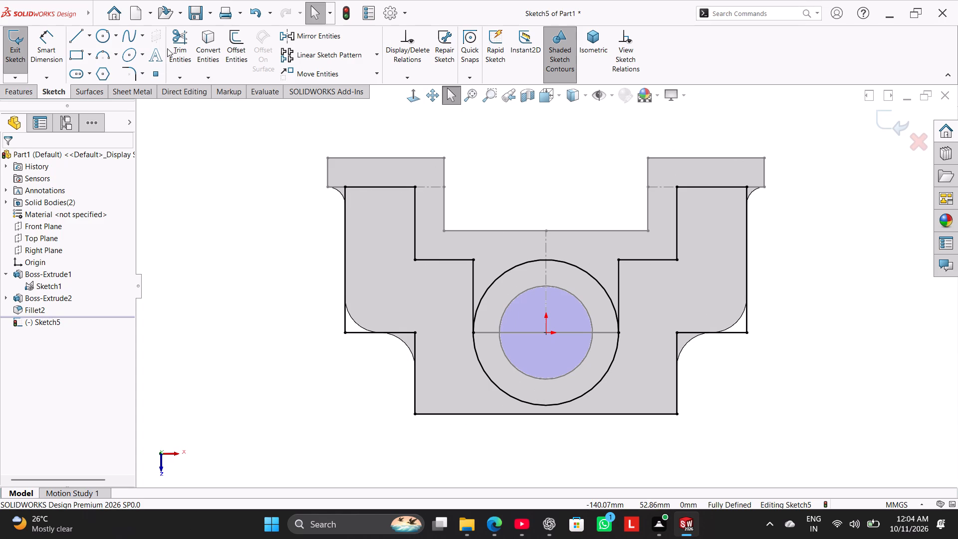
drag(171, 45, 178, 70)
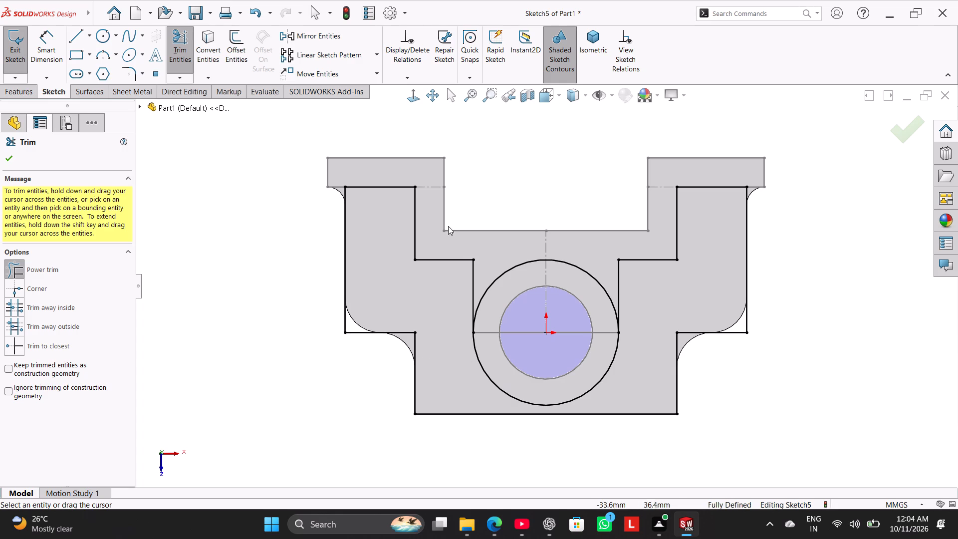
drag(507, 252, 547, 272)
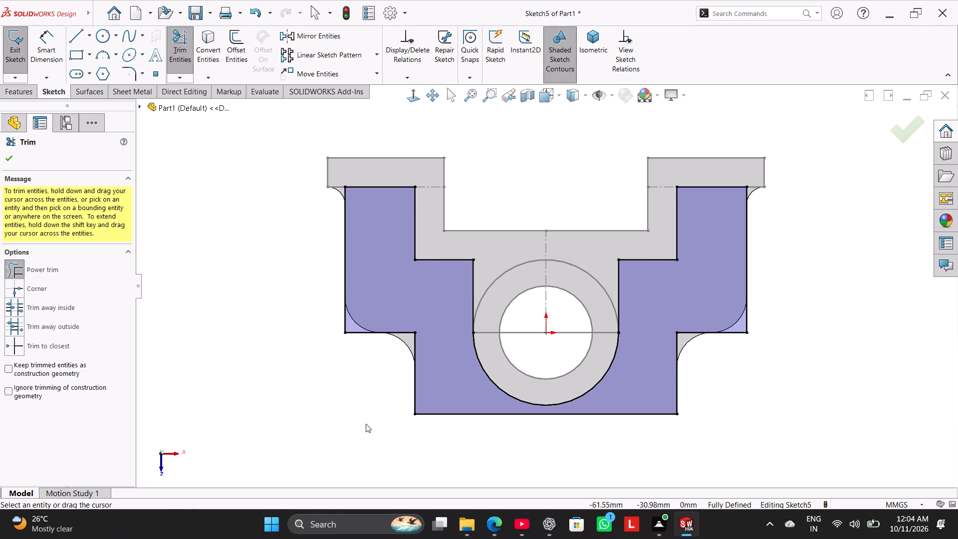
middle_drag(366, 424, 366, 349)
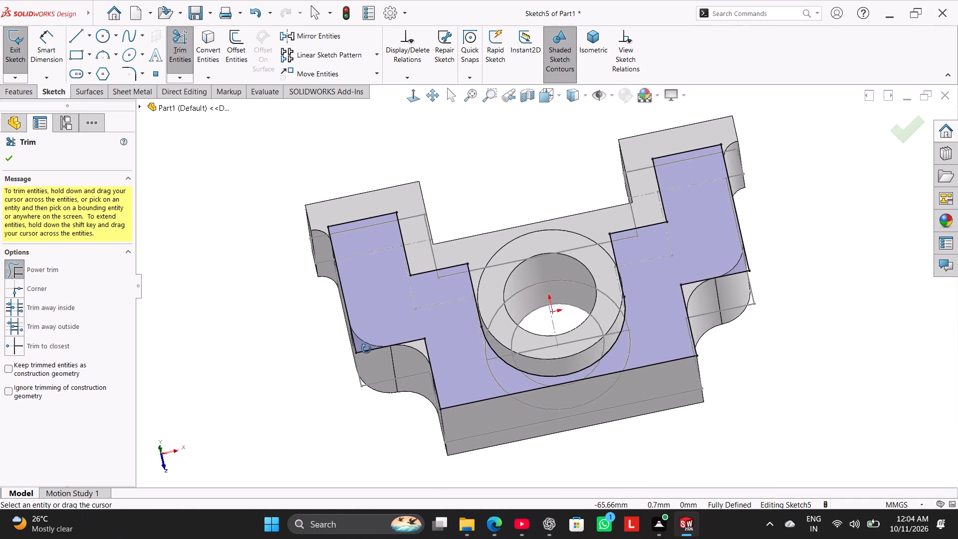
middle_drag(366, 349, 359, 331)
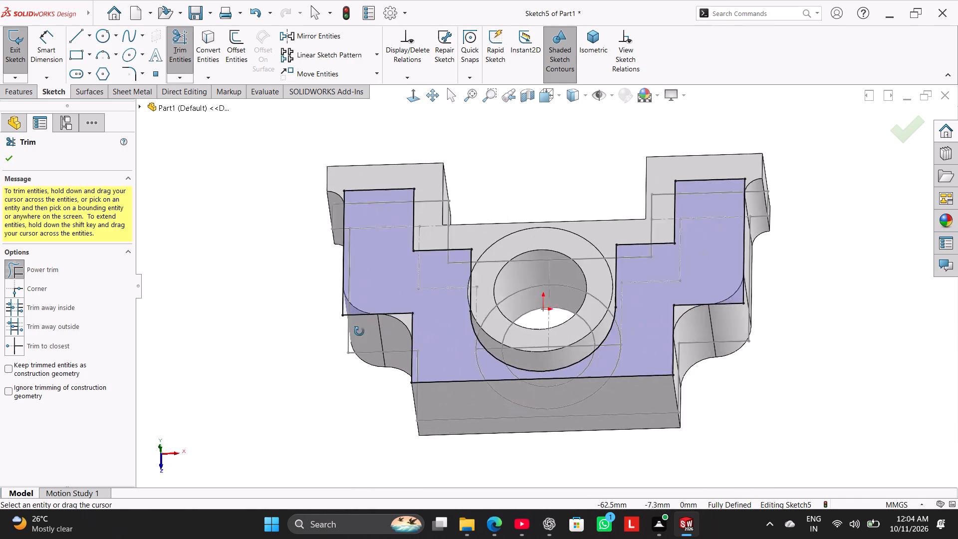
middle_drag(359, 331, 351, 342)
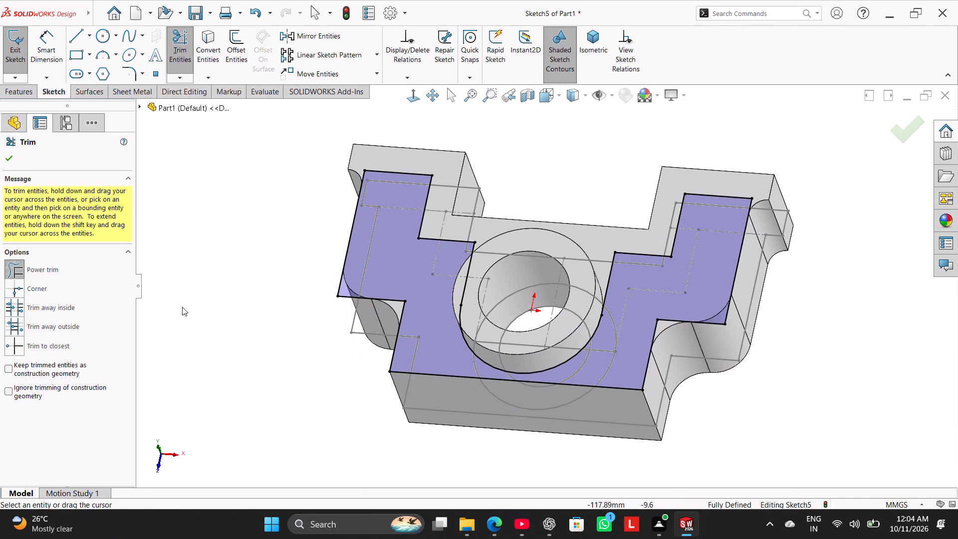
click(12, 158)
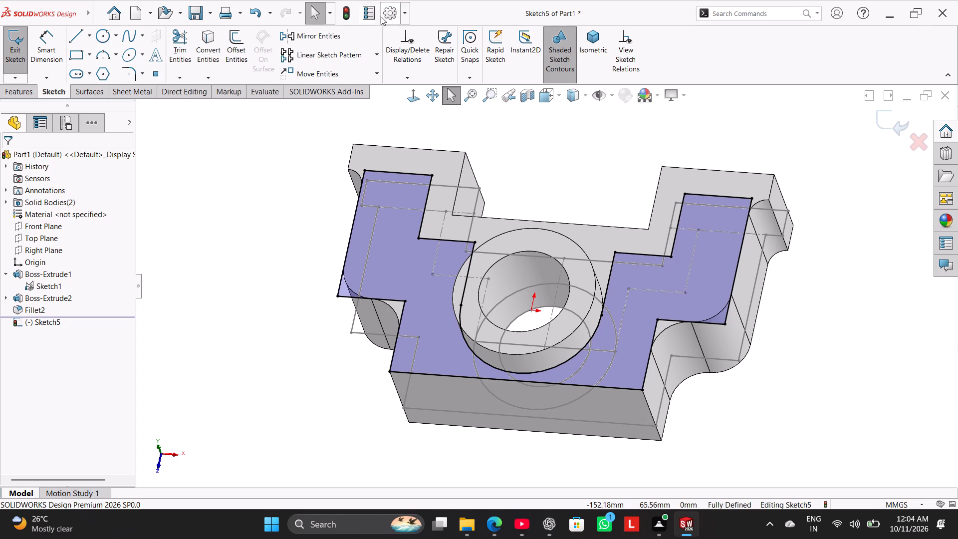
Cut-extrude the trimmed stepped profile to a blind depth of 25 mm into the plate.
click(25, 91)
click(188, 43)
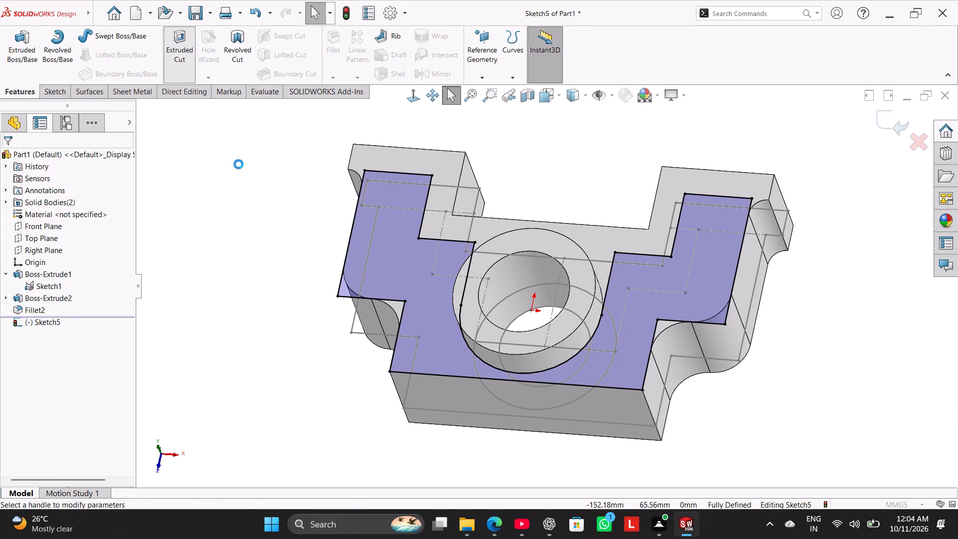
middle_drag(249, 196, 285, 58)
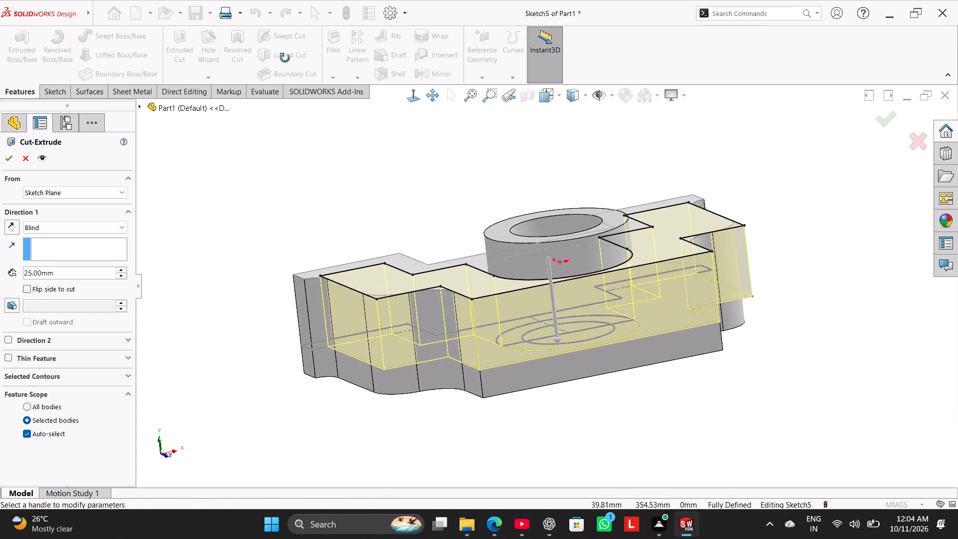
middle_drag(285, 58, 254, 100)
click(10, 156)
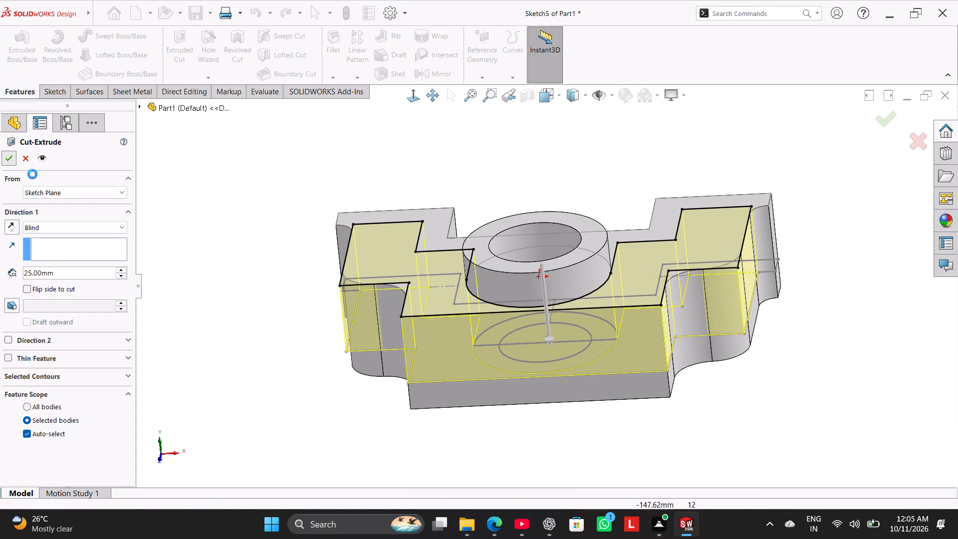
Hide Sketch1 and set the model to the isometric view.
drag(223, 228, 389, 163)
right_drag(278, 259, 367, 206)
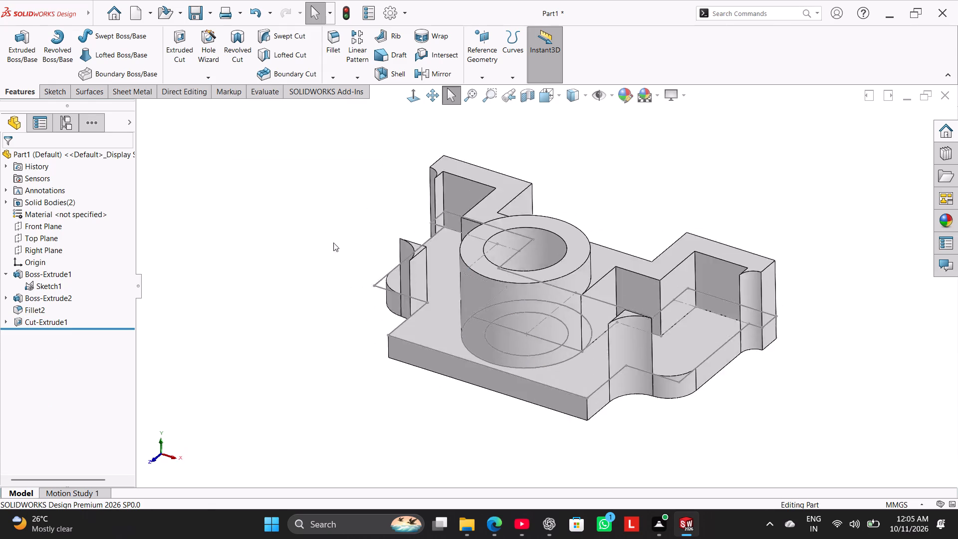
click(292, 253)
middle_drag(343, 231, 377, 250)
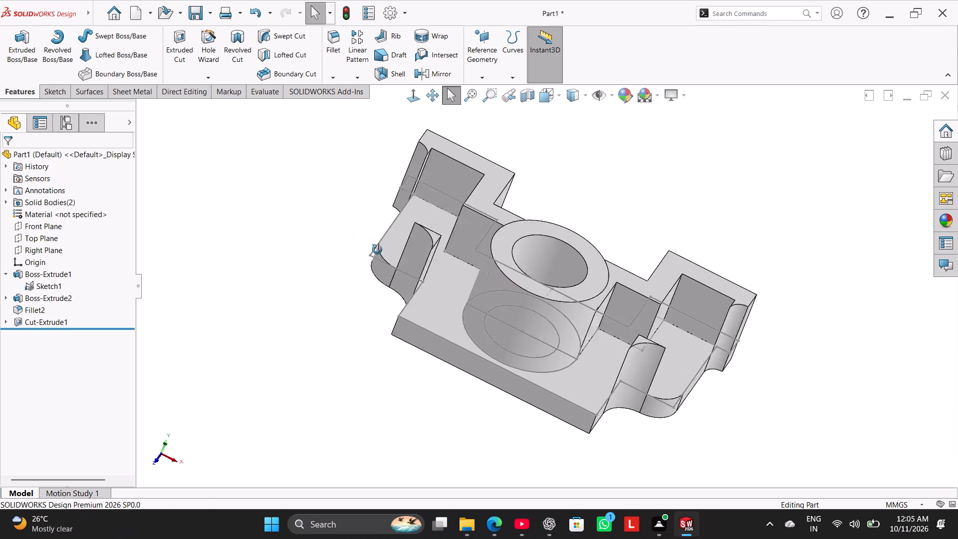
middle_drag(377, 250, 368, 312)
click(348, 318)
click(339, 315)
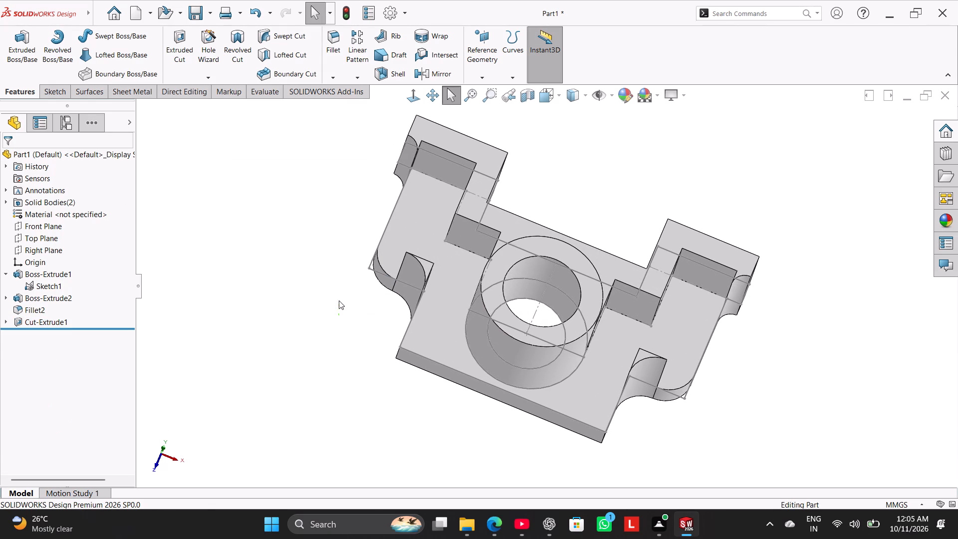
middle_drag(370, 321, 363, 291)
right_click(377, 269)
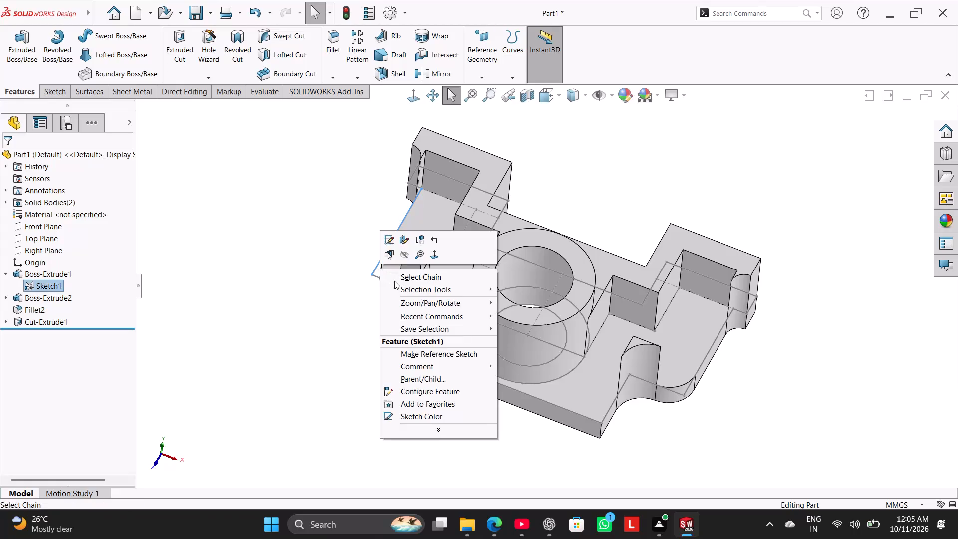
click(401, 257)
right_drag(338, 311, 418, 231)
click(310, 269)
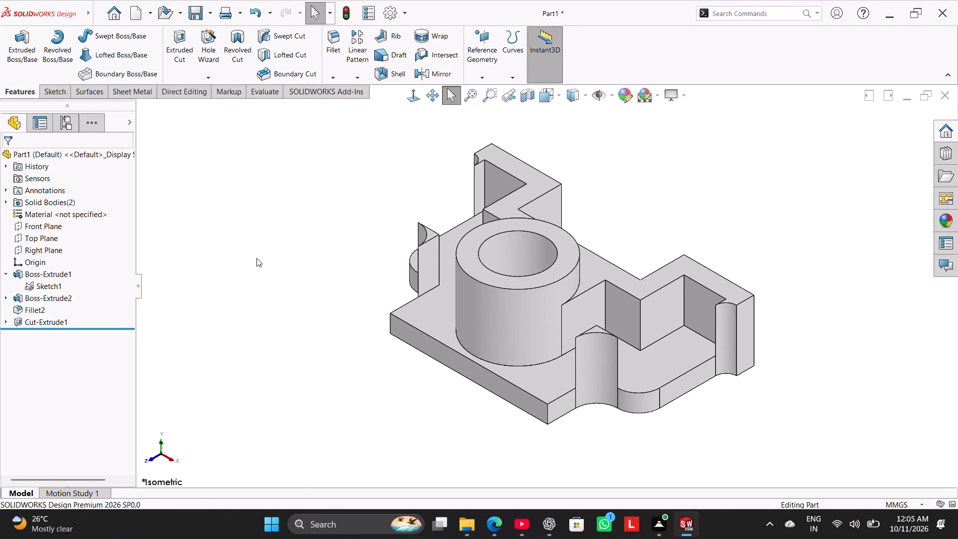
Use Delete Face with Delete and Patch on the single flat face of the small fillet remnant at the +X arm's outer end.
click(198, 88)
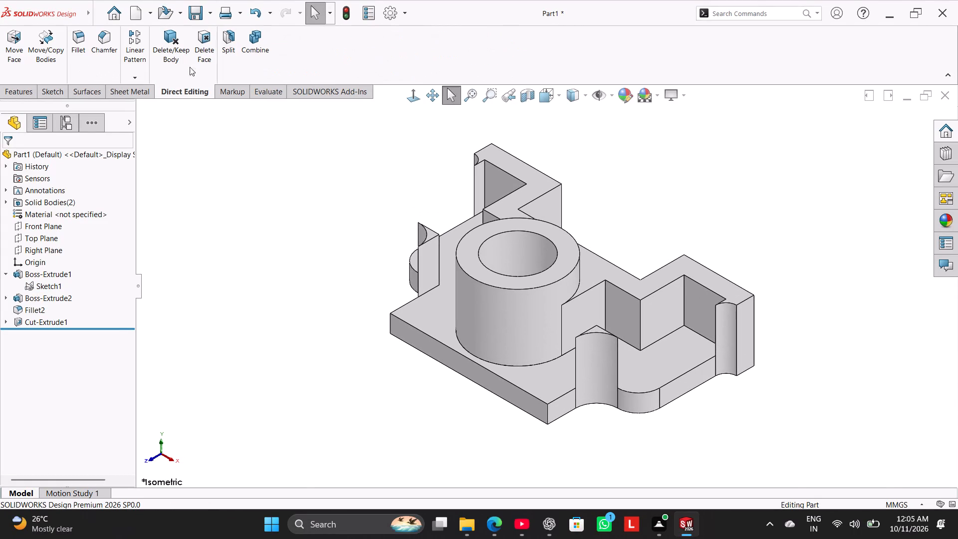
click(201, 57)
middle_drag(726, 213, 781, 258)
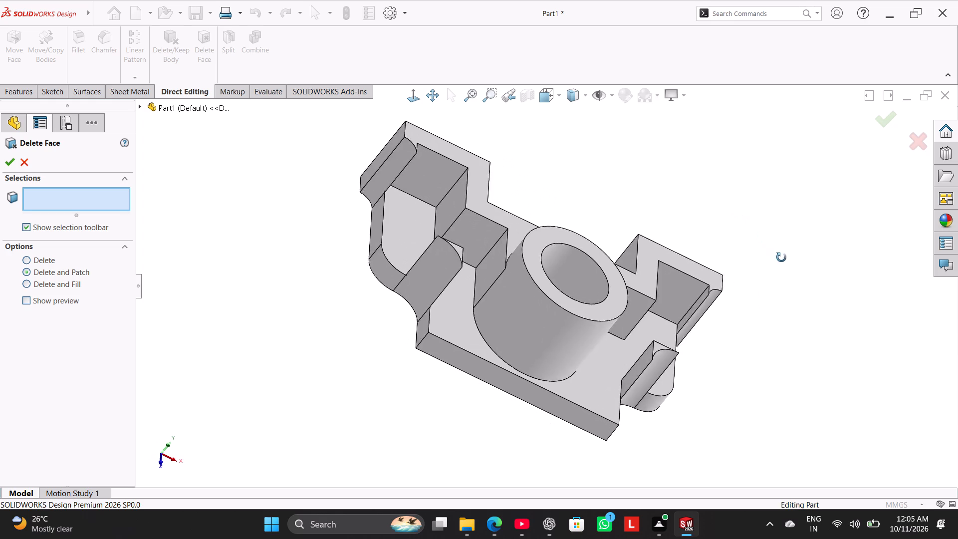
middle_drag(781, 258, 789, 298)
click(672, 275)
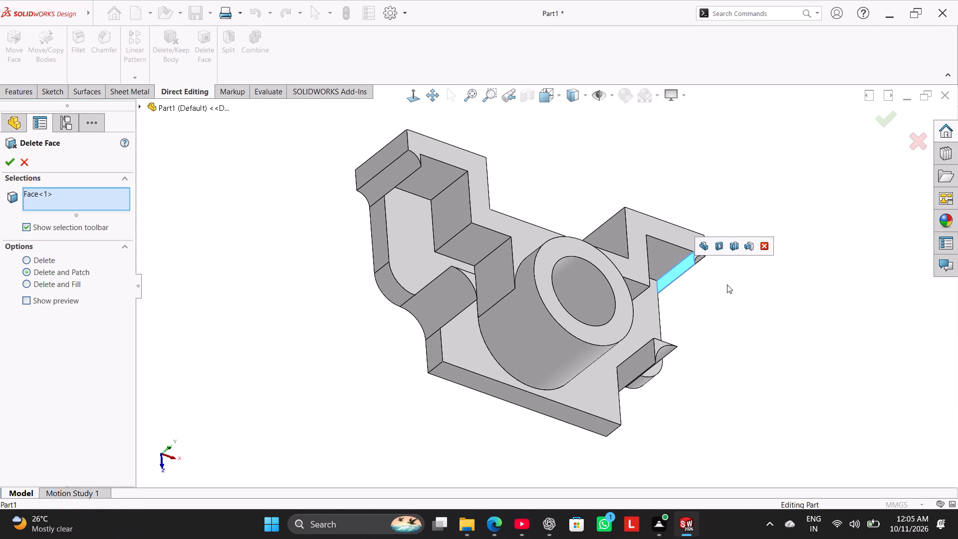
middle_drag(727, 284, 705, 280)
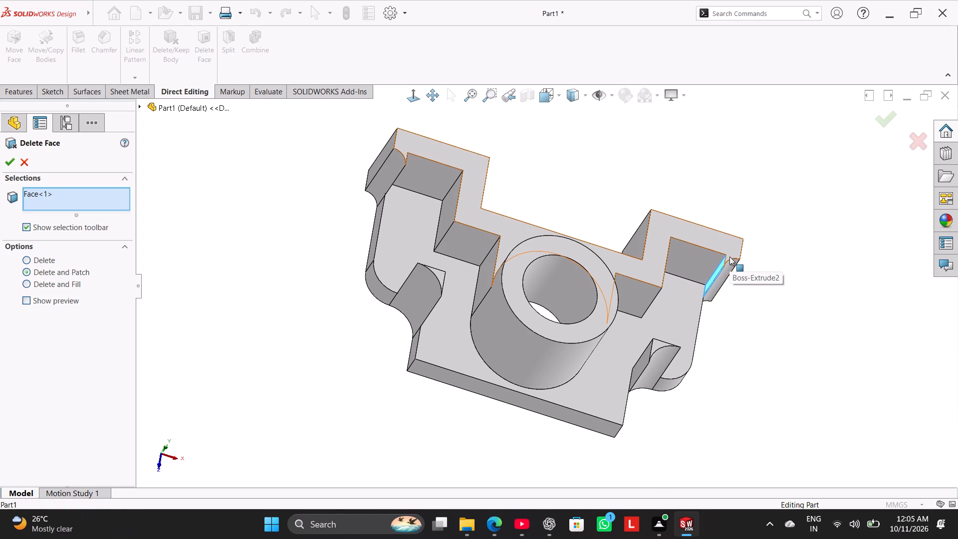
click(729, 257)
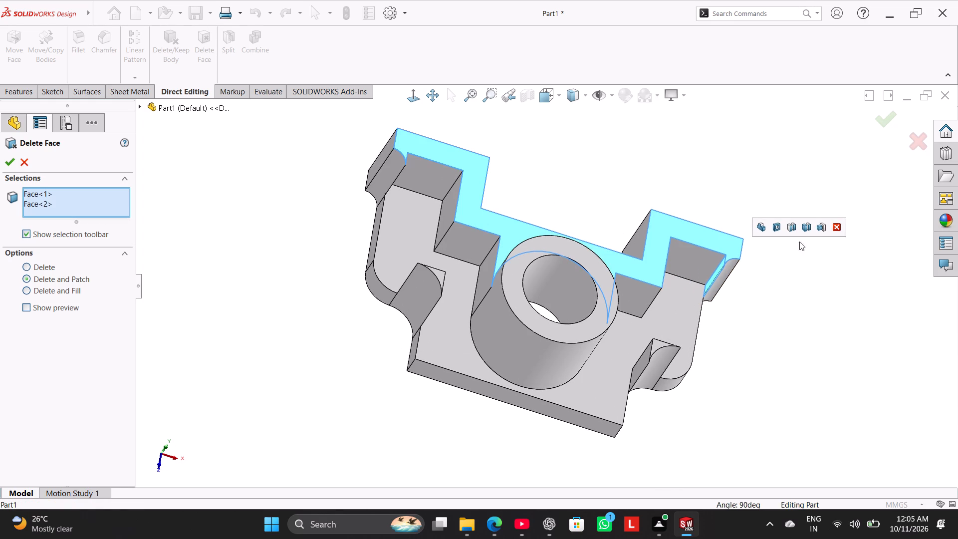
click(836, 228)
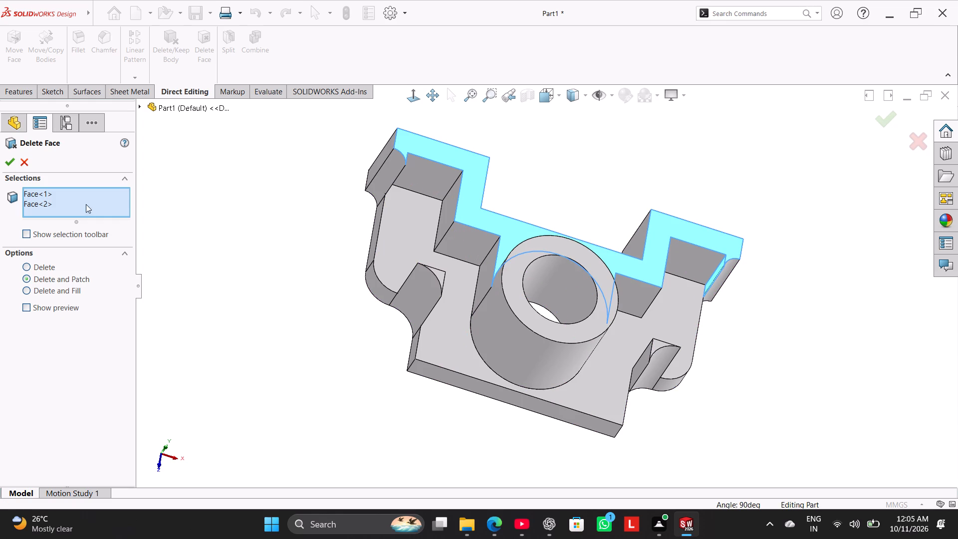
right_click(83, 202)
click(113, 211)
middle_drag(750, 277, 770, 291)
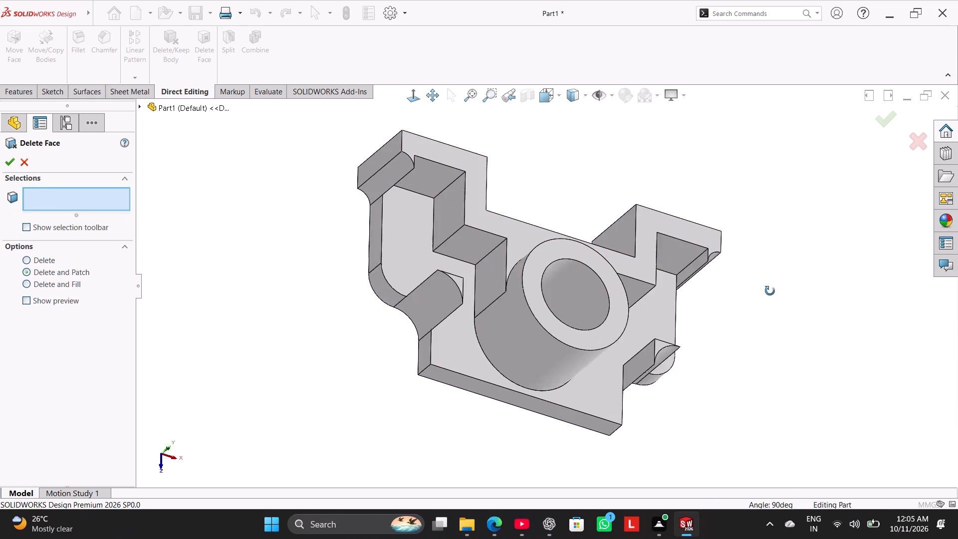
middle_drag(770, 291, 778, 296)
click(671, 256)
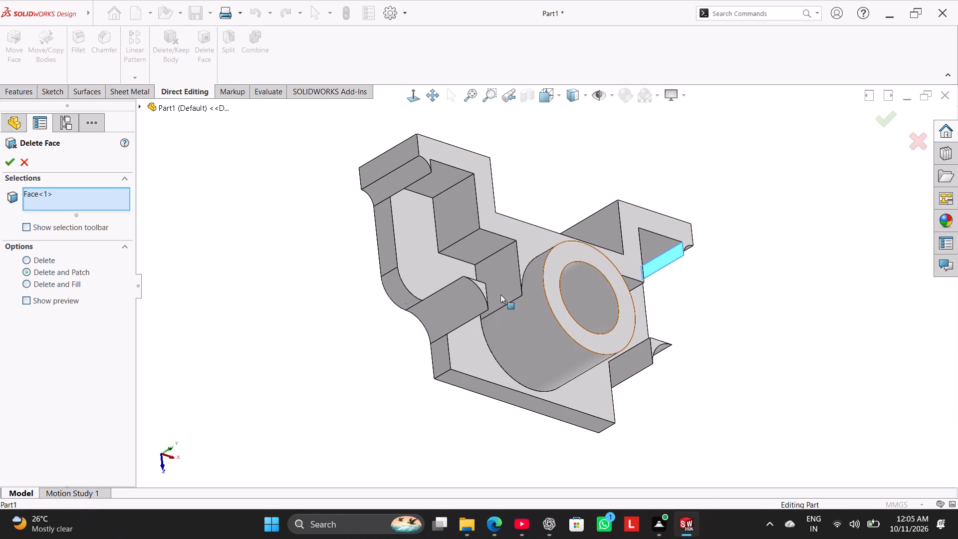
click(9, 167)
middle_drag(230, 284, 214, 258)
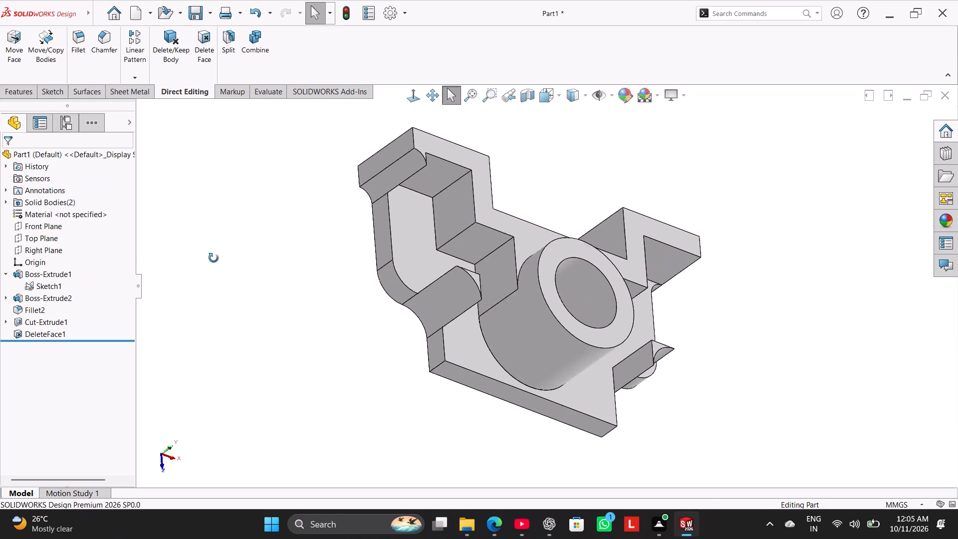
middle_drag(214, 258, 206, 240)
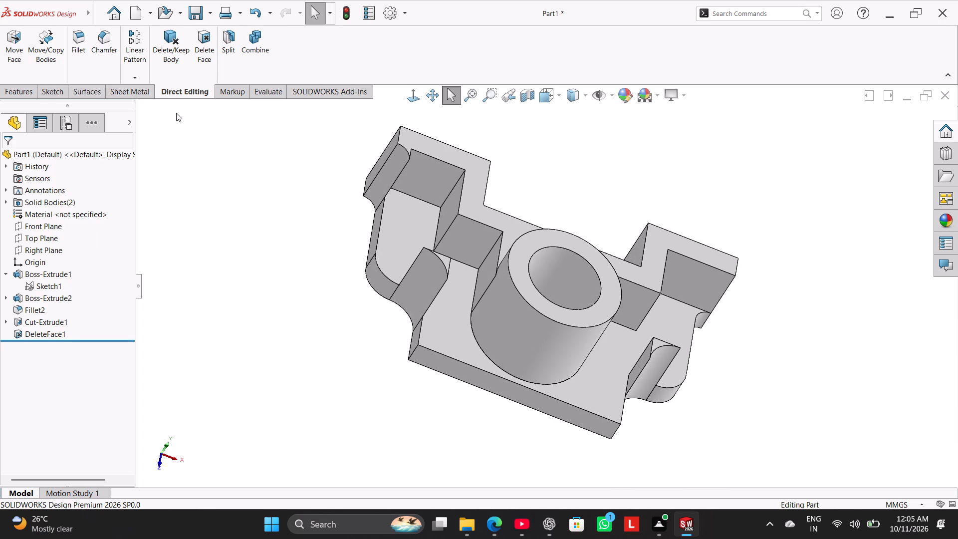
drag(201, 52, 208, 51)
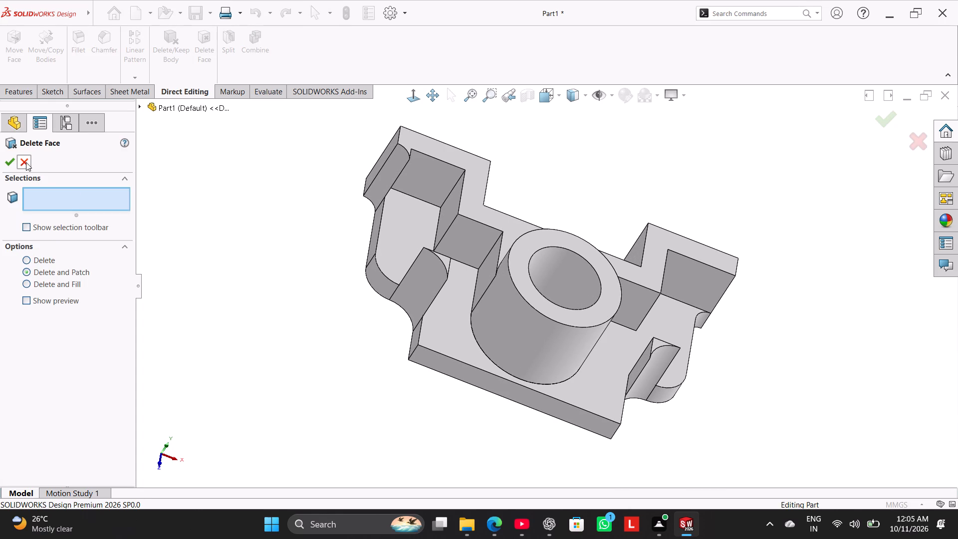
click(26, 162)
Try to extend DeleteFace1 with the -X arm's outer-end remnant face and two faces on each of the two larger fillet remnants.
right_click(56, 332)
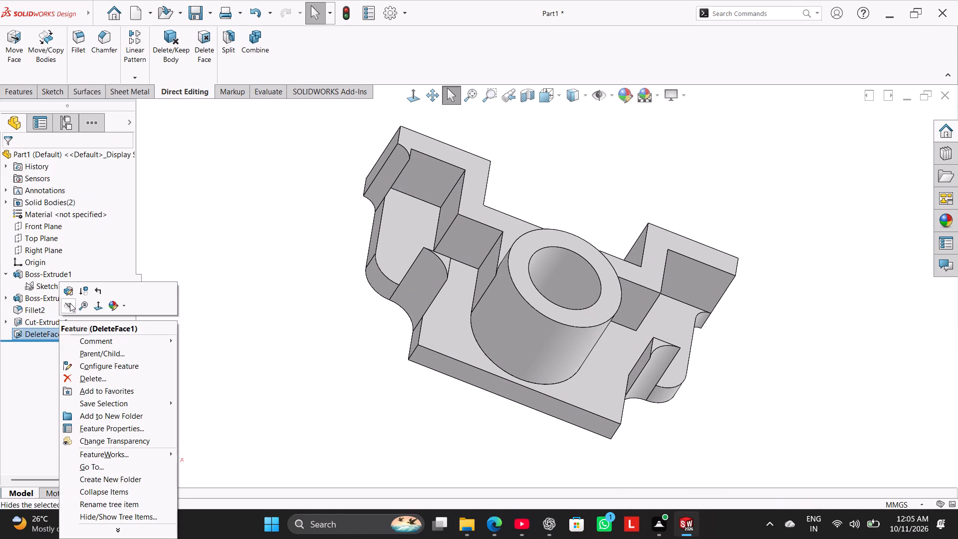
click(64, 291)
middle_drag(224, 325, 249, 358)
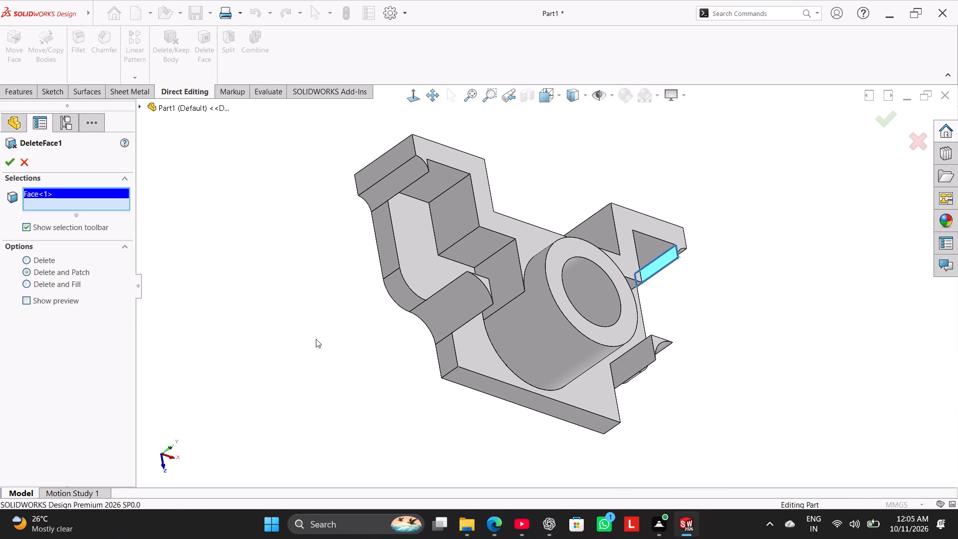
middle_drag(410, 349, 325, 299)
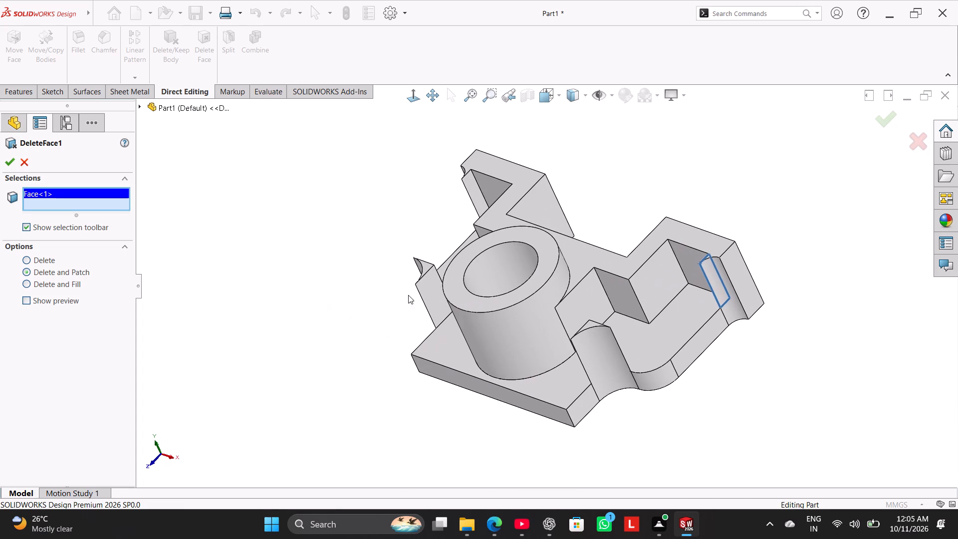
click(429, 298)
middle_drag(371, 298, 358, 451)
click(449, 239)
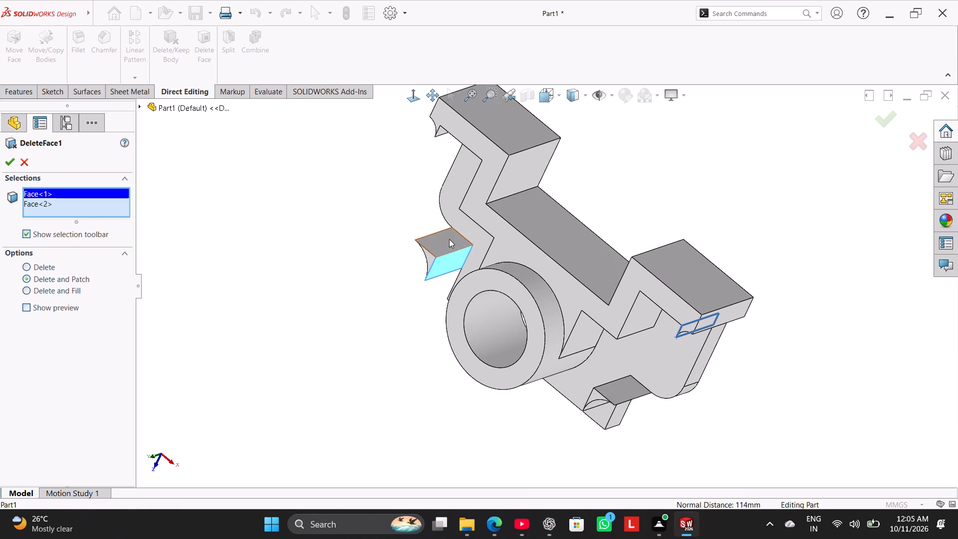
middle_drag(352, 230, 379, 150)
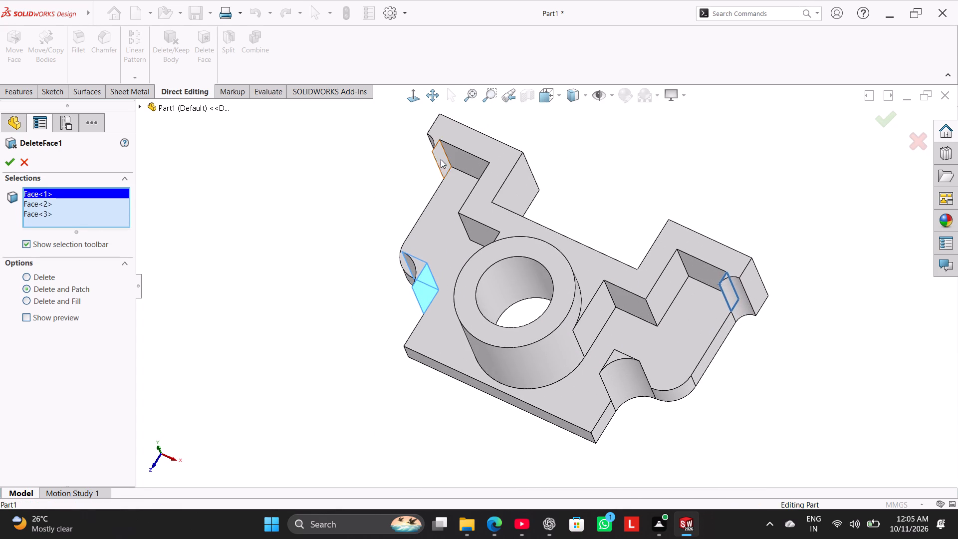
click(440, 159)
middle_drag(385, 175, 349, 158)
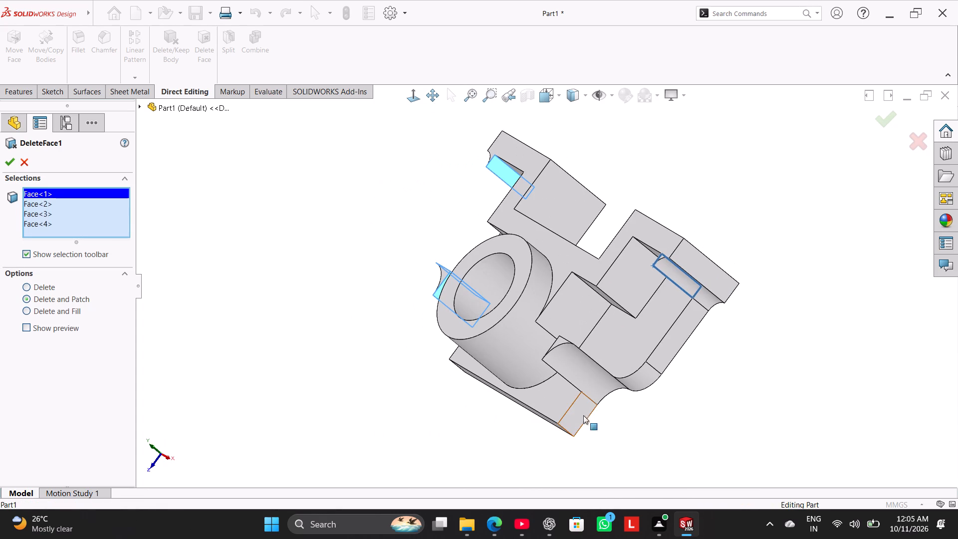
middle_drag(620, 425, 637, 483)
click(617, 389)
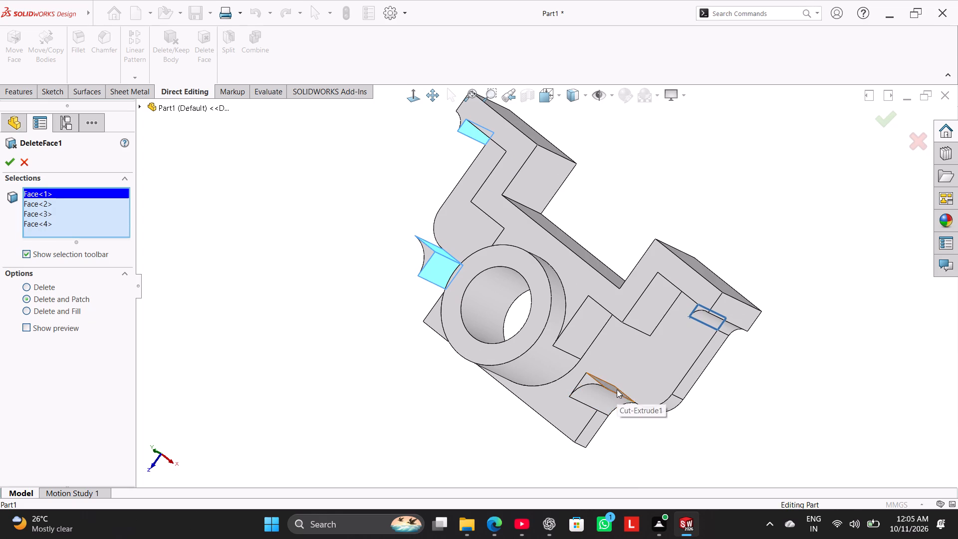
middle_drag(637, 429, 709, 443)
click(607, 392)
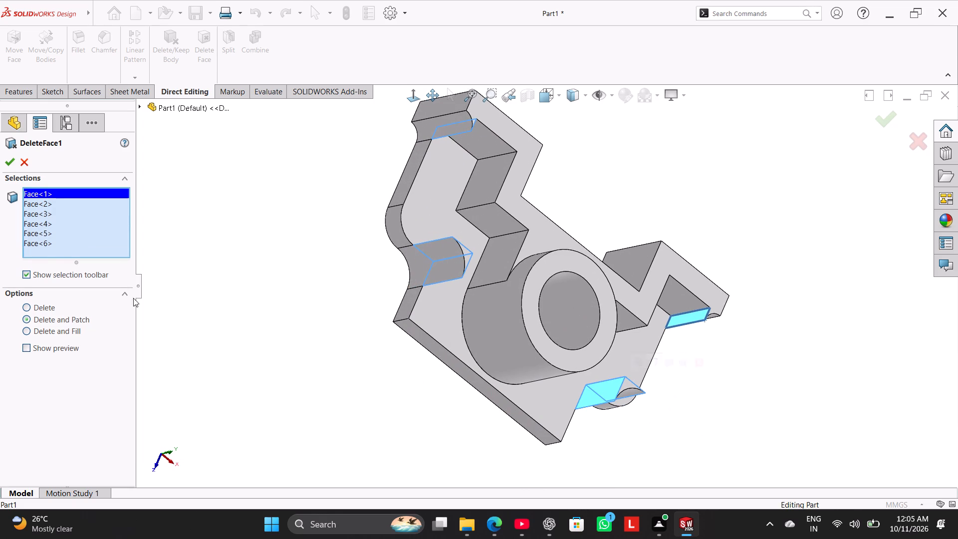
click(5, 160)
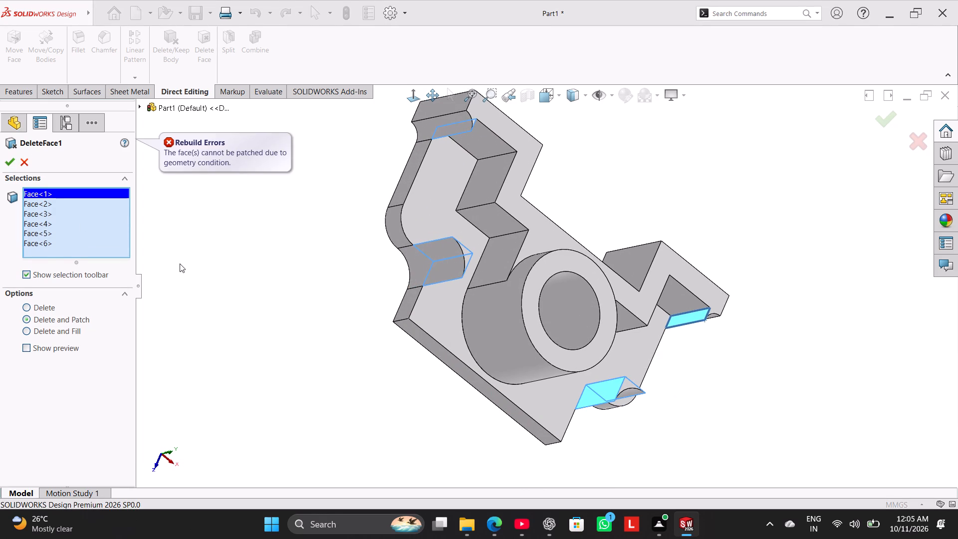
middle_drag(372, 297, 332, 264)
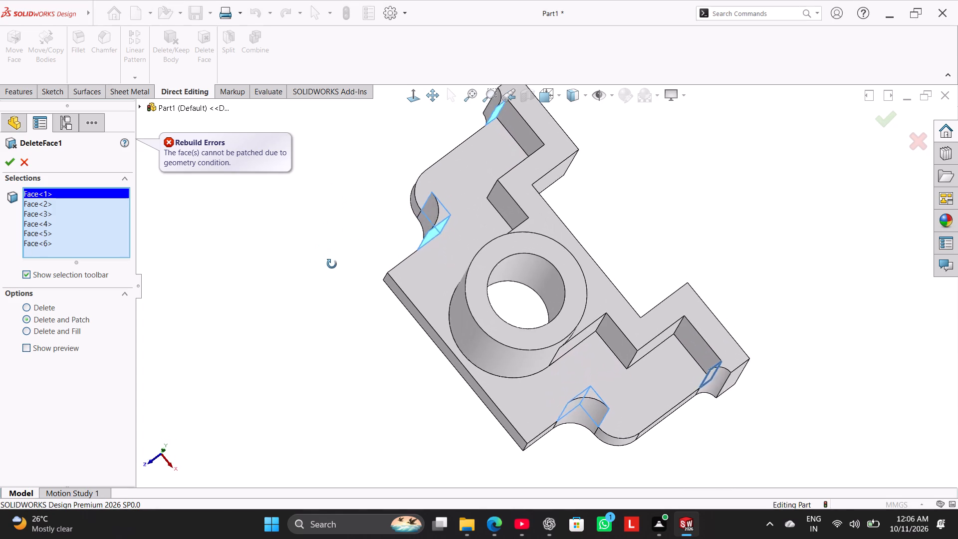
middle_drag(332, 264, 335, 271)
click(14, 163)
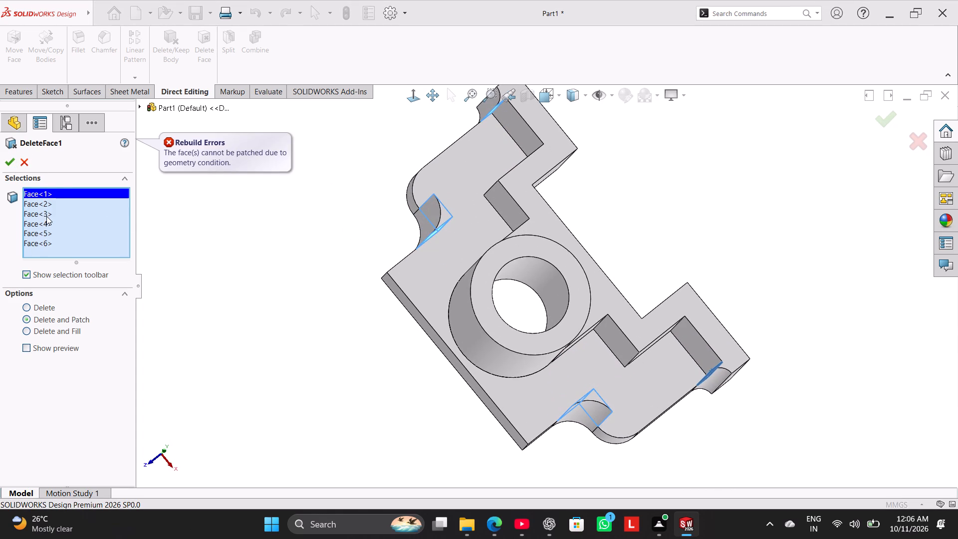
Clear DeleteFace1's face selection and use Delete and Patch on only the flat remnant faces at both arms' outer ends.
right_click(46, 216)
click(77, 228)
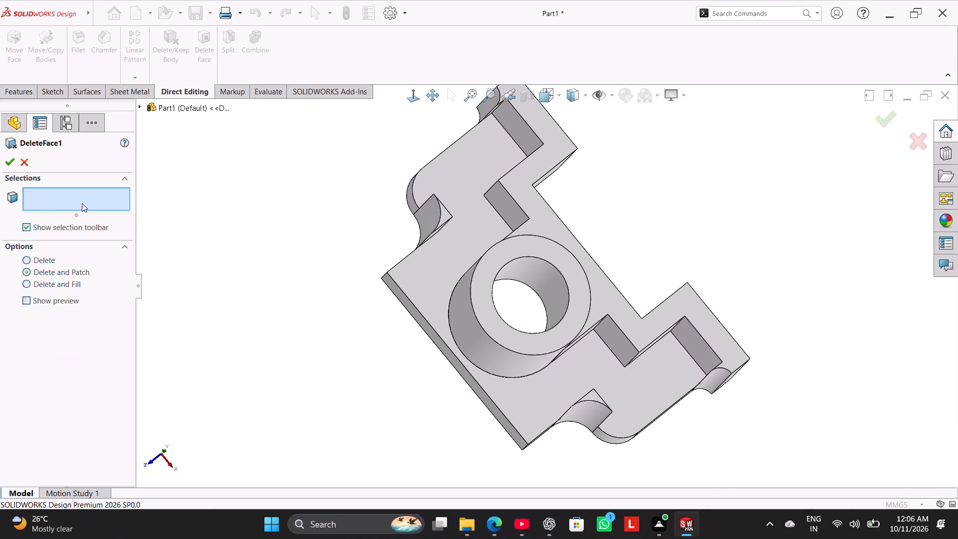
middle_drag(727, 304, 763, 349)
click(675, 345)
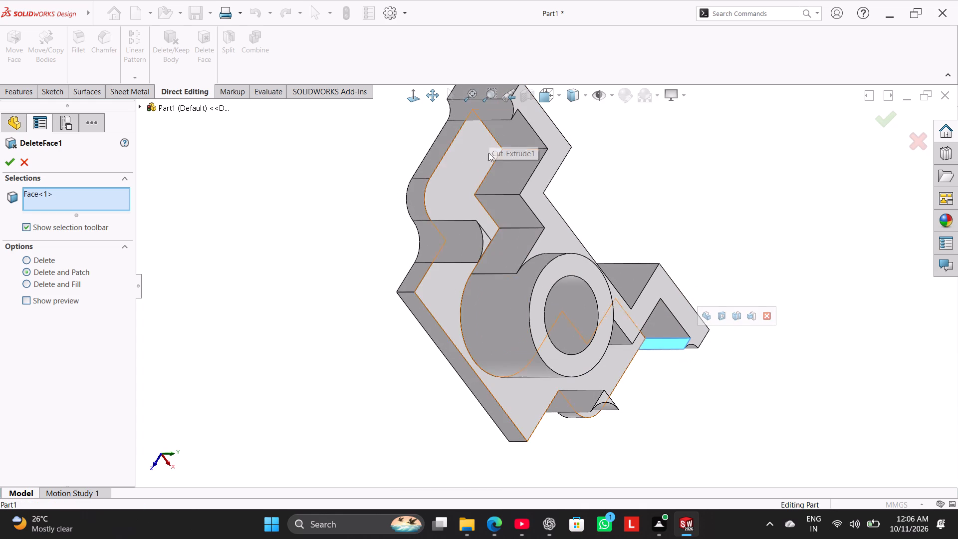
middle_drag(388, 199, 363, 118)
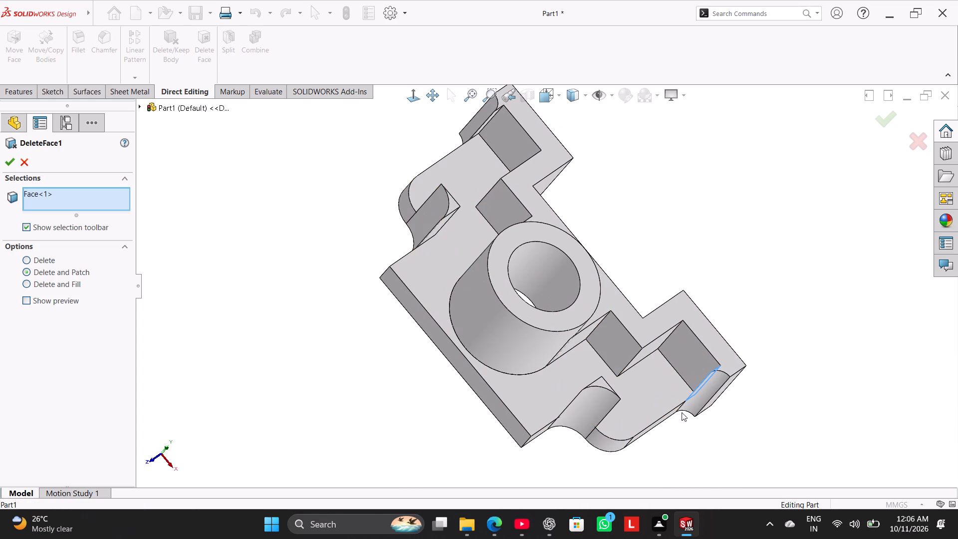
middle_drag(370, 158, 353, 130)
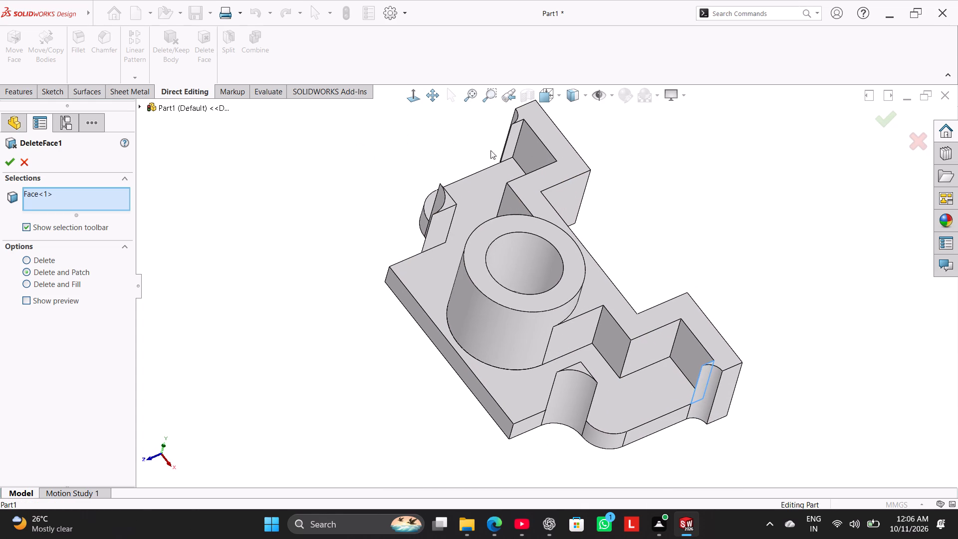
click(511, 150)
middle_drag(383, 169, 365, 203)
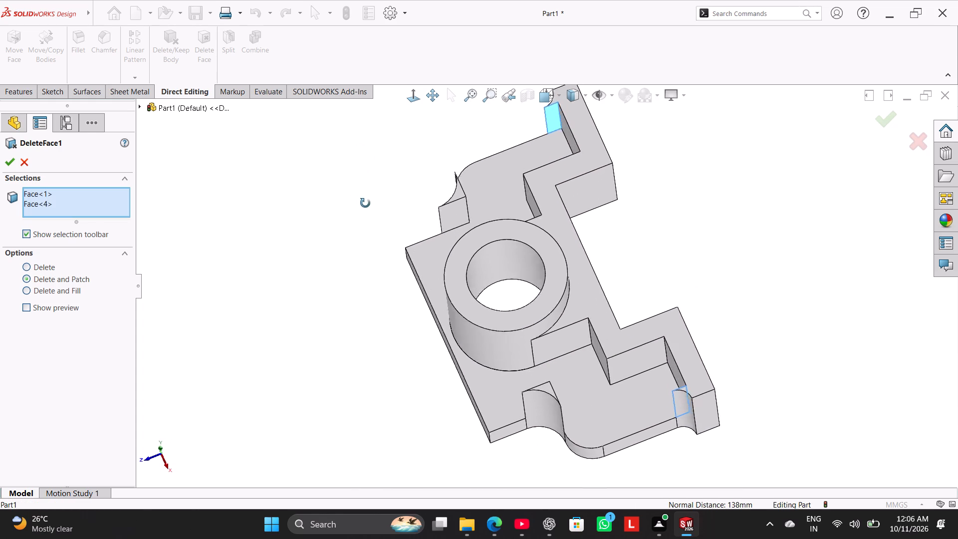
middle_drag(365, 203, 398, 177)
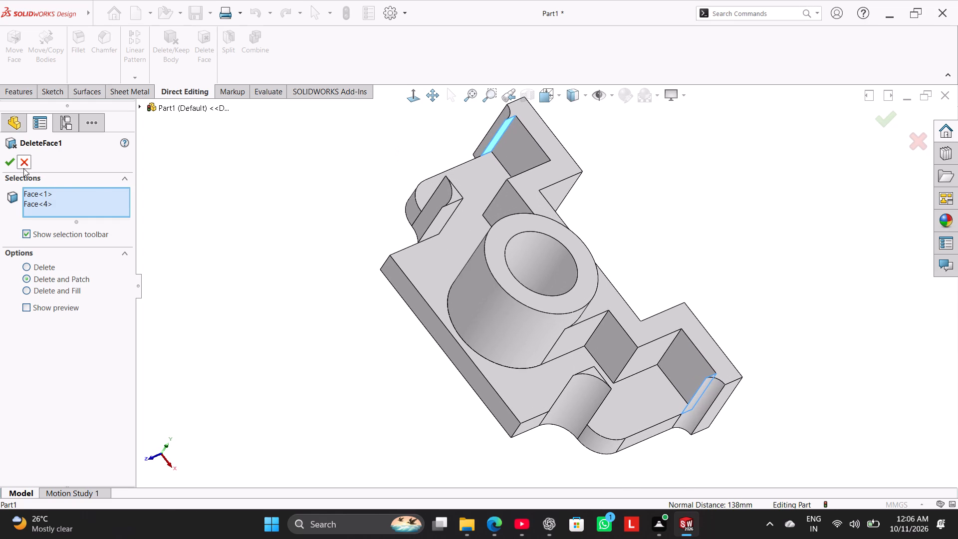
click(14, 168)
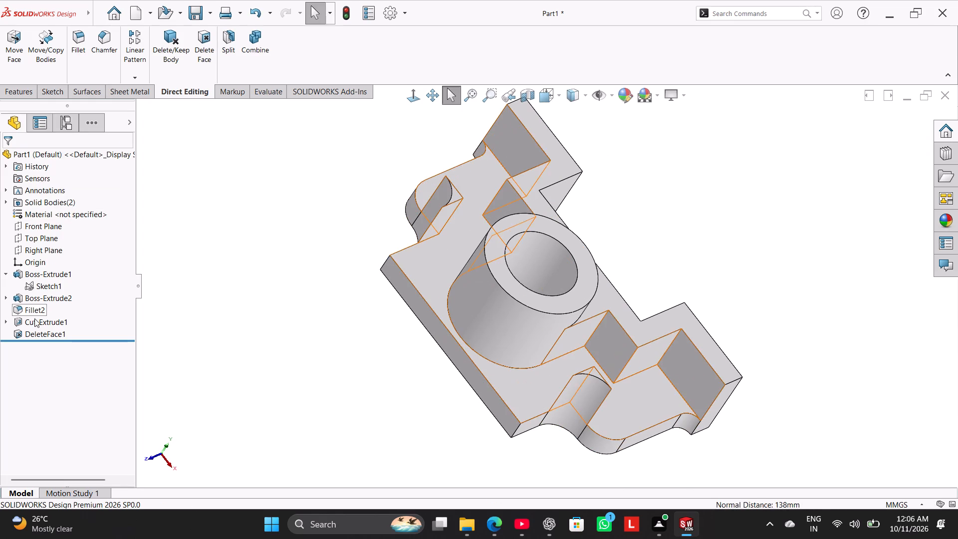
Edit DeleteFace1 to add three flat faces on each of the two larger fillet remnants, and set the isometric view.
right_click(46, 333)
click(59, 291)
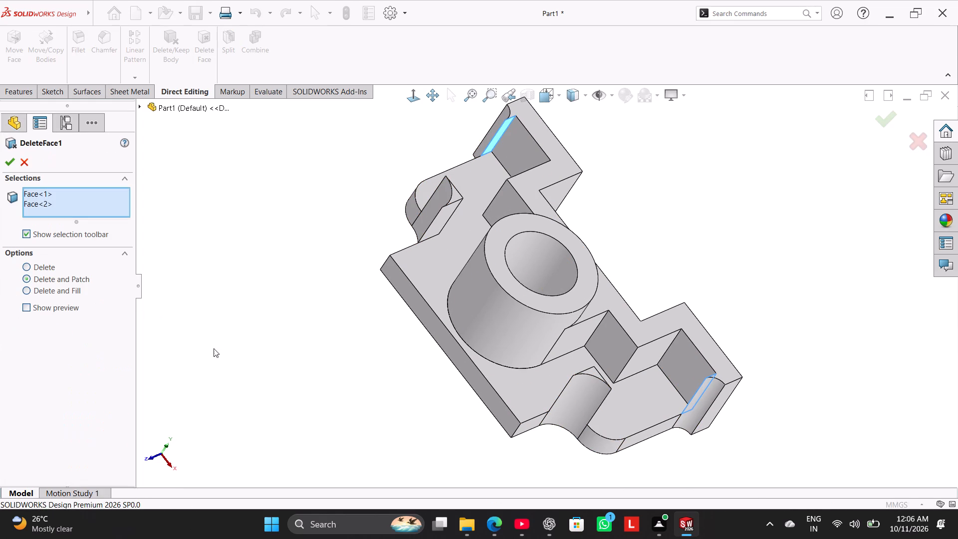
middle_drag(325, 394, 315, 443)
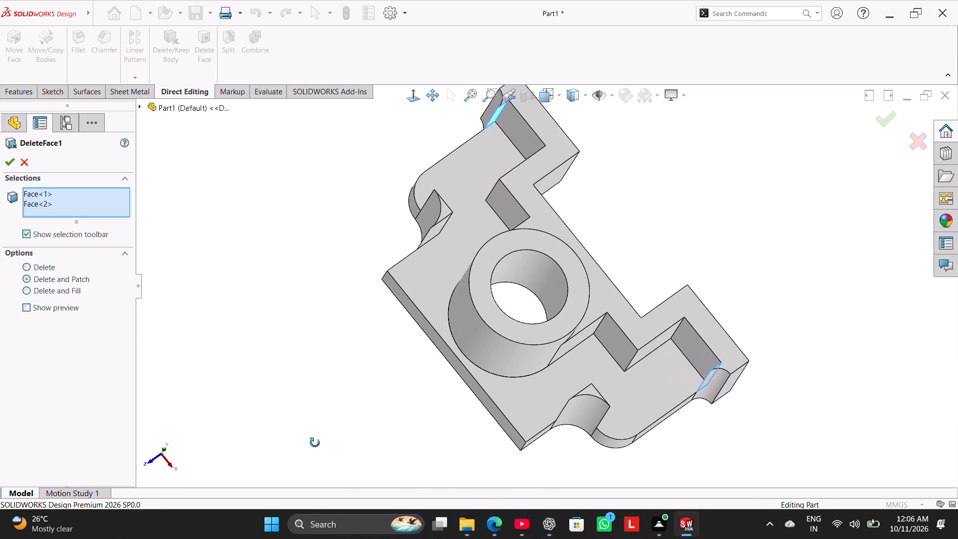
middle_drag(315, 443, 314, 448)
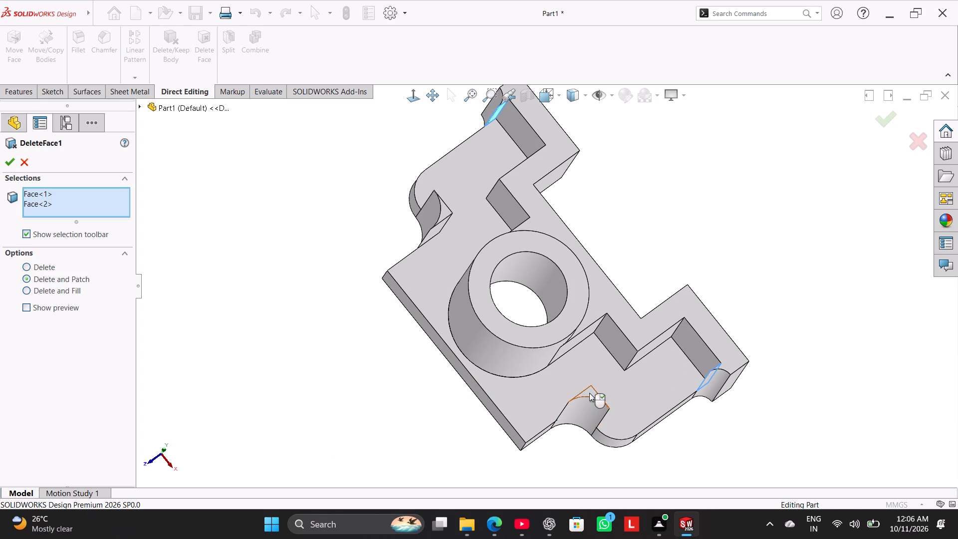
click(589, 393)
middle_drag(435, 406, 358, 488)
click(527, 428)
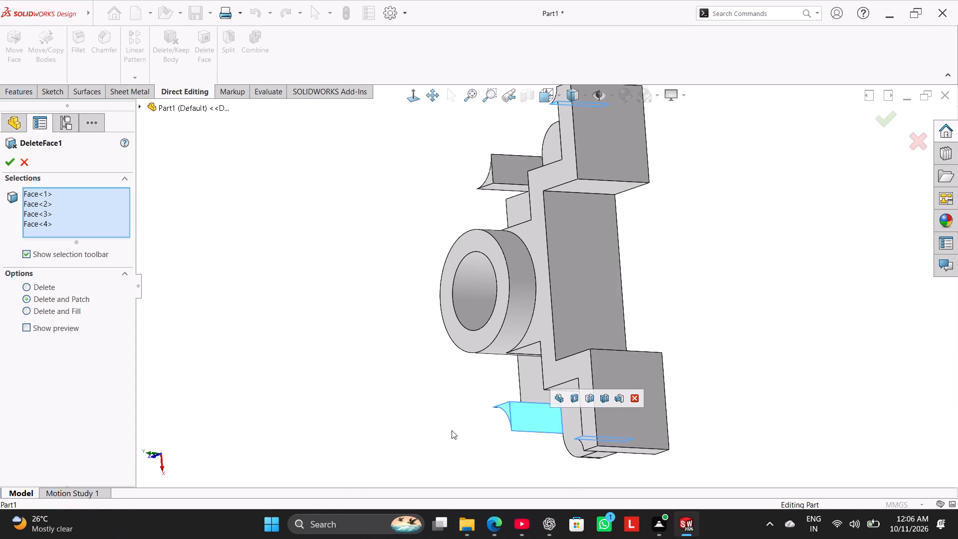
middle_drag(437, 424, 484, 498)
click(493, 385)
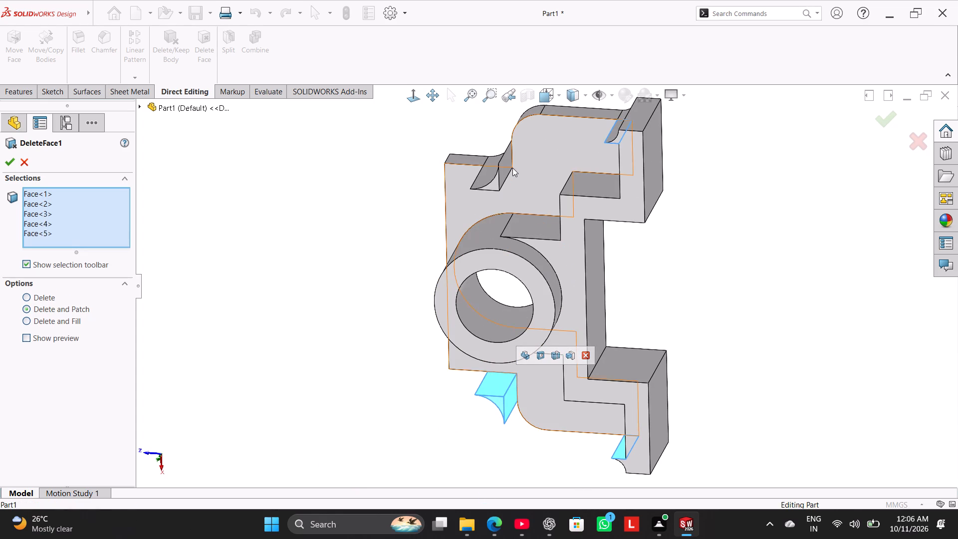
click(508, 165)
middle_drag(424, 225, 429, 62)
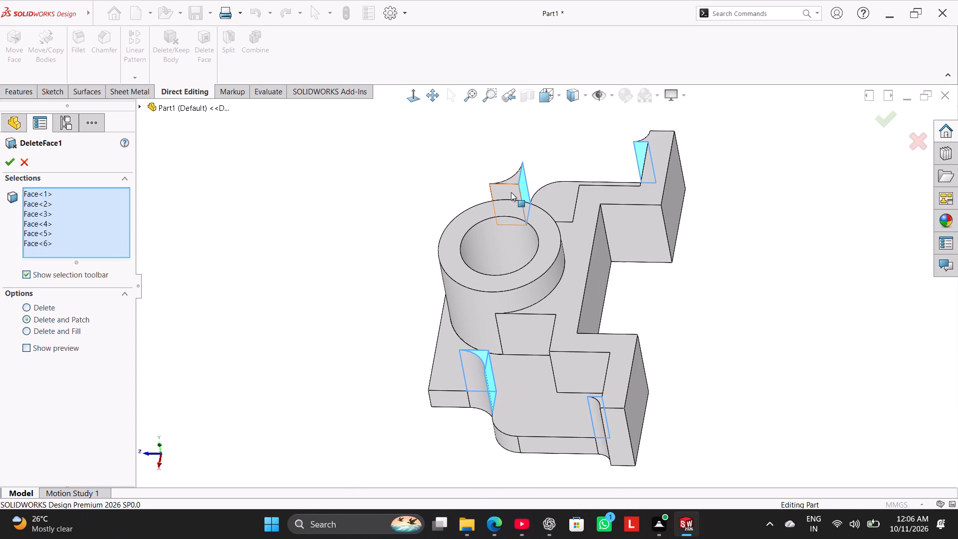
click(511, 192)
click(515, 177)
middle_drag(369, 197, 411, 275)
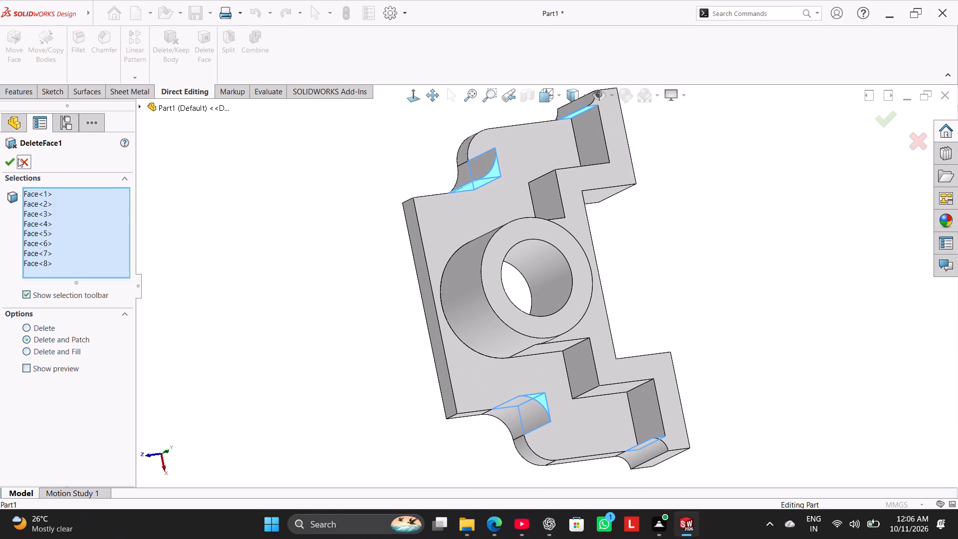
click(12, 159)
right_drag(246, 260, 386, 196)
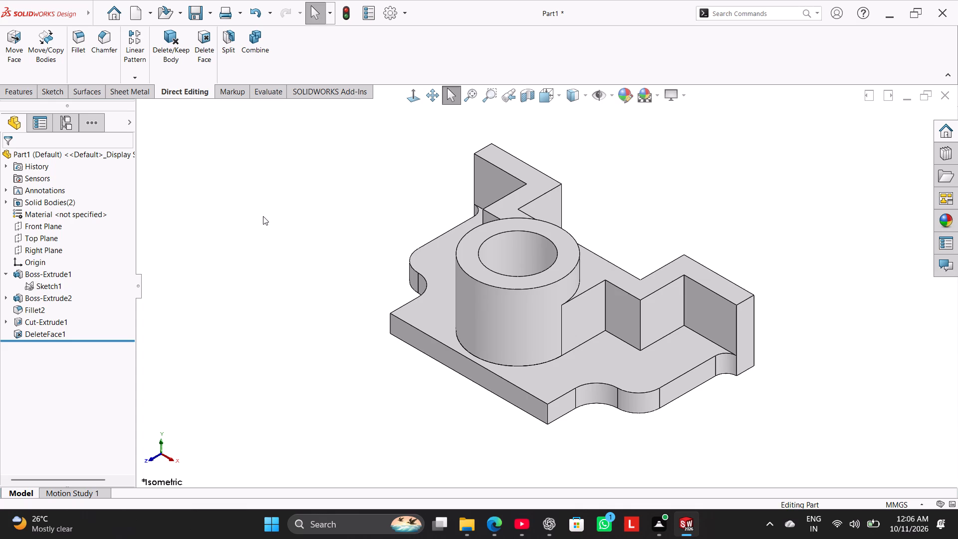
Start a 6 mm Fillet on the two recessed vertical corner edges of the stepped wall's outer side, facing away from the ring.
middle_drag(314, 225, 306, 249)
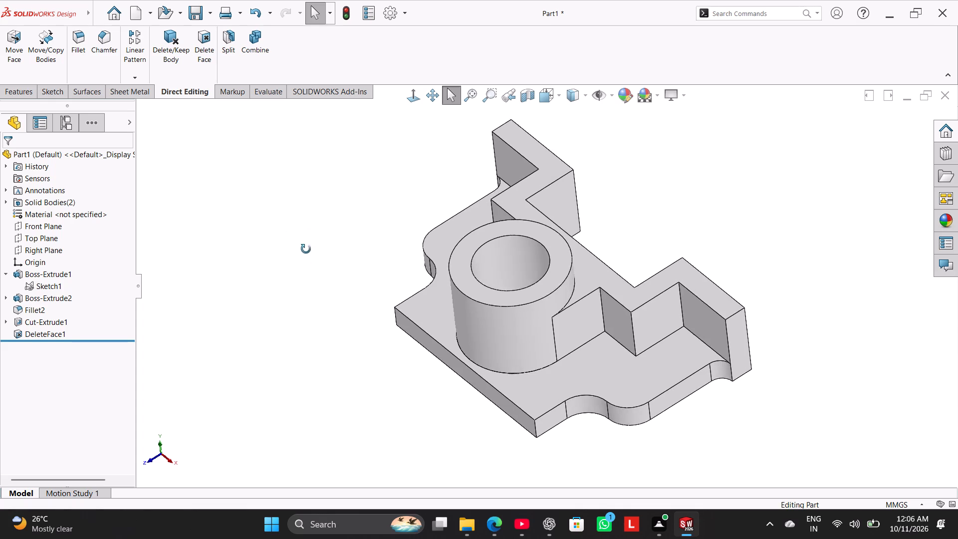
middle_drag(306, 249, 304, 270)
click(82, 50)
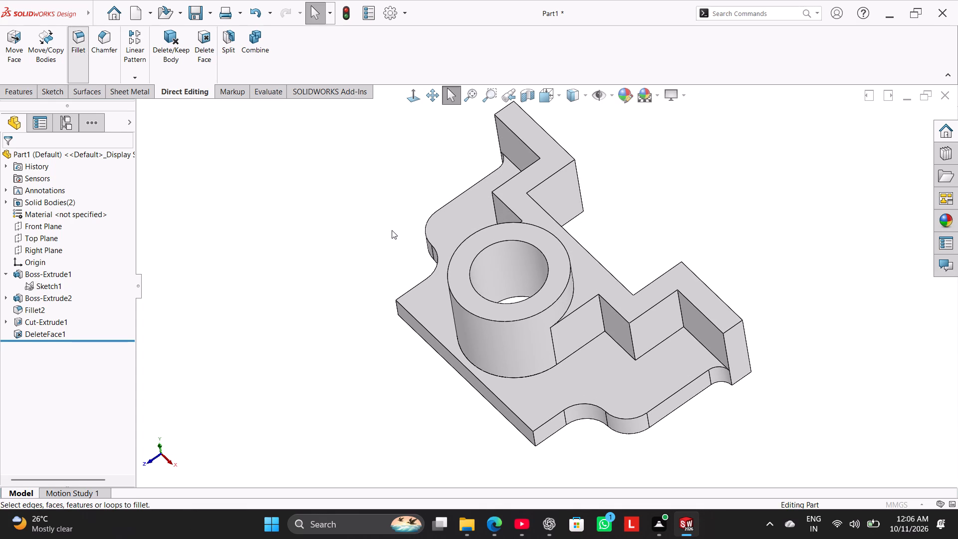
middle_drag(424, 191, 387, 227)
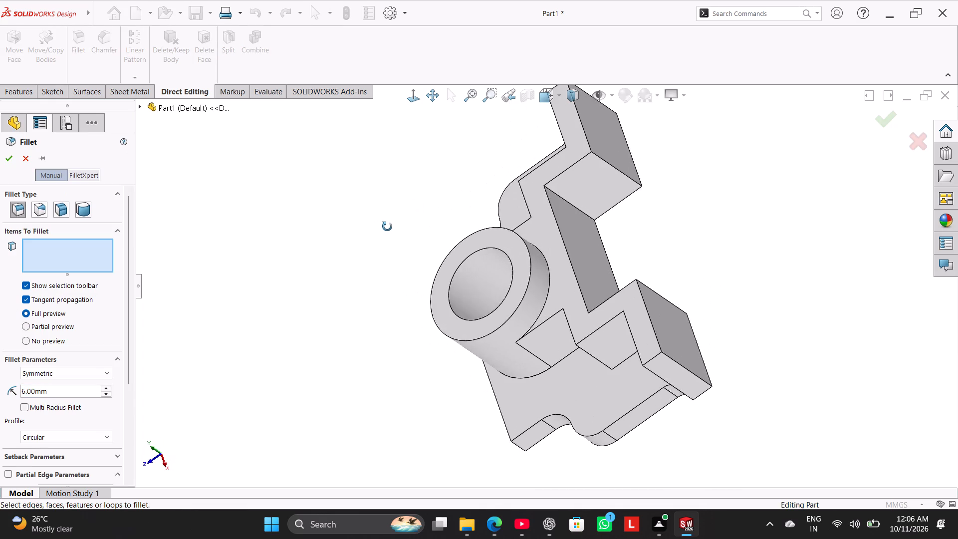
middle_drag(387, 227, 412, 243)
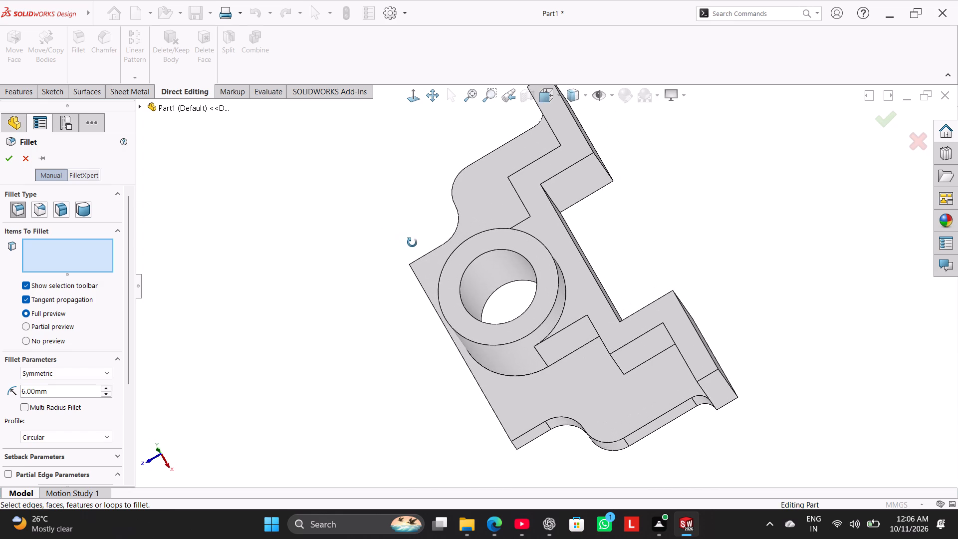
middle_drag(412, 243, 374, 257)
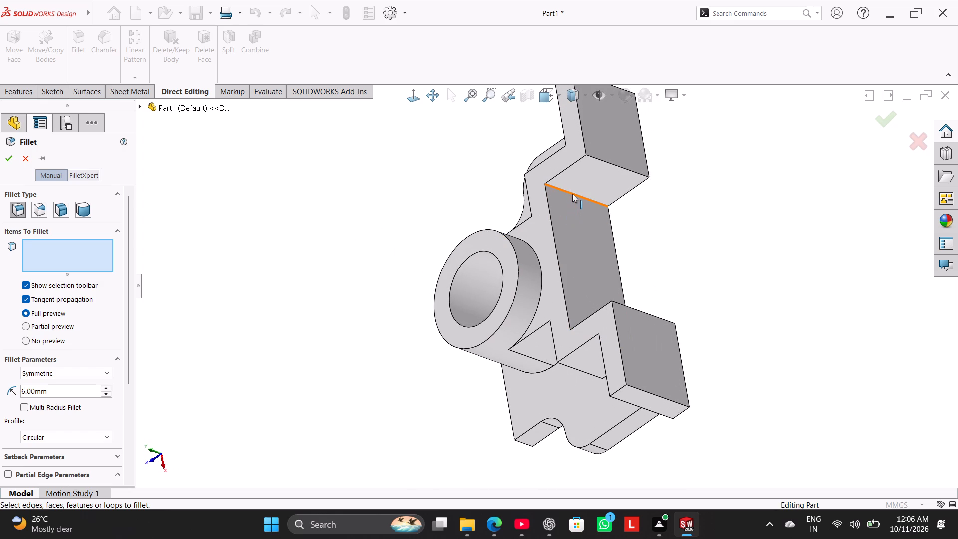
click(572, 193)
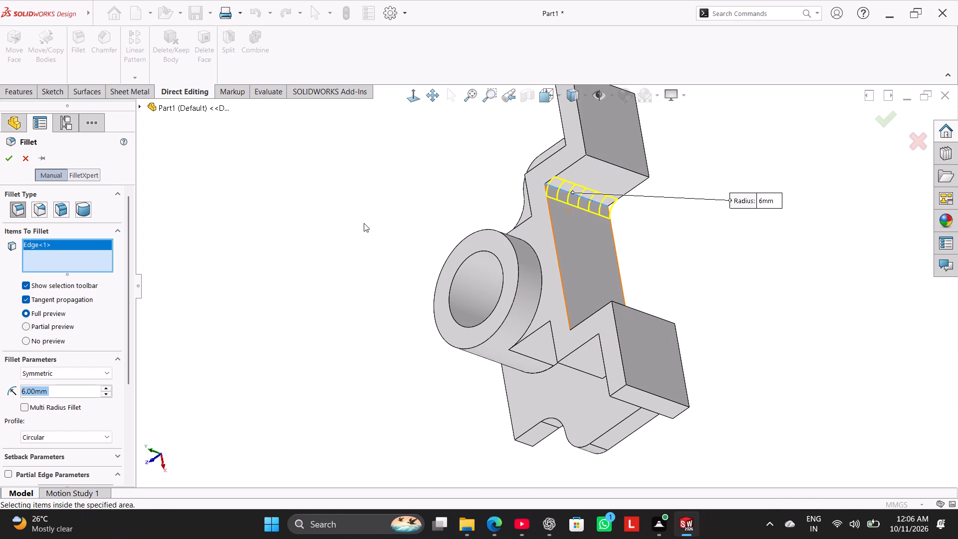
middle_drag(364, 223, 376, 395)
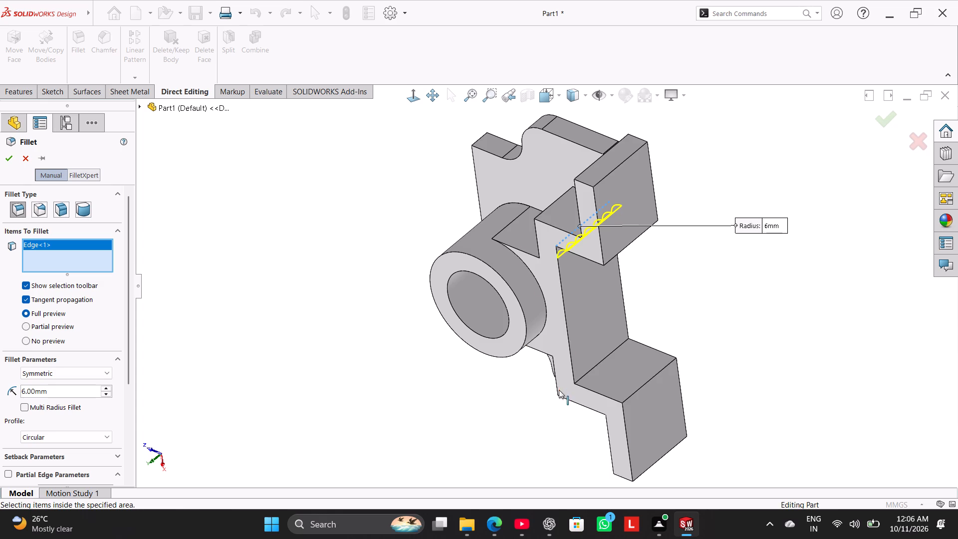
click(586, 373)
Add the +X arm's two recessed vertical corner edges on the ring side to the 6 mm fillet.
middle_drag(511, 398, 536, 375)
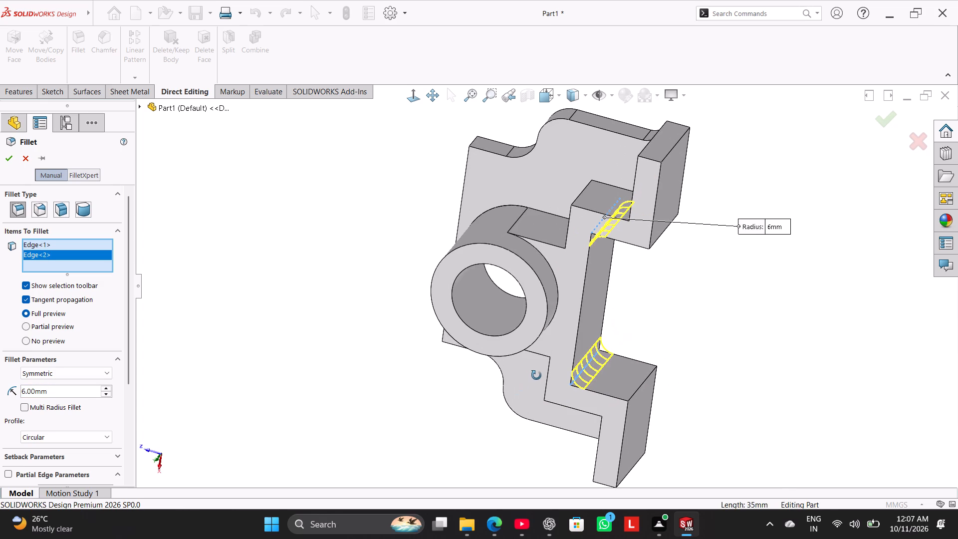
middle_drag(536, 375, 642, 253)
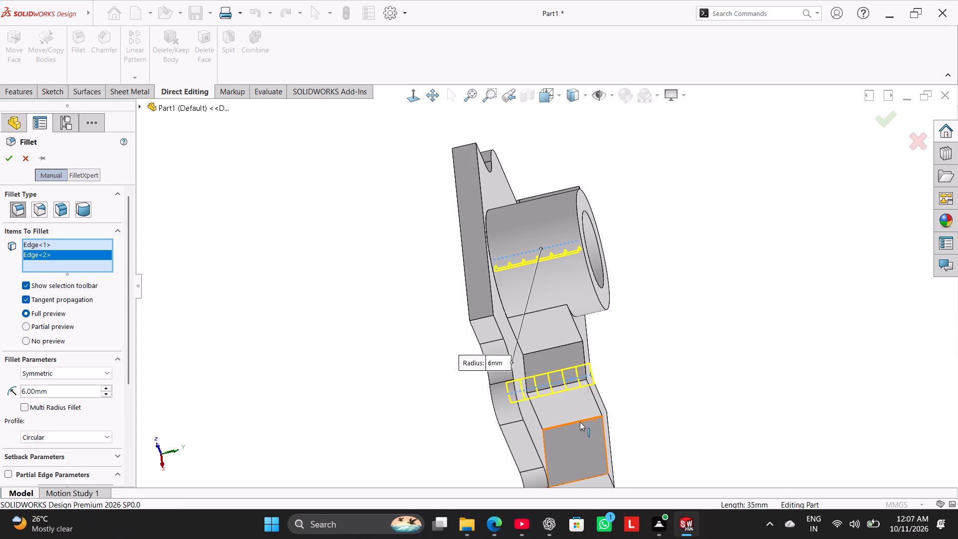
click(580, 421)
middle_drag(325, 349, 305, 456)
scroll(323, 392, up, 2)
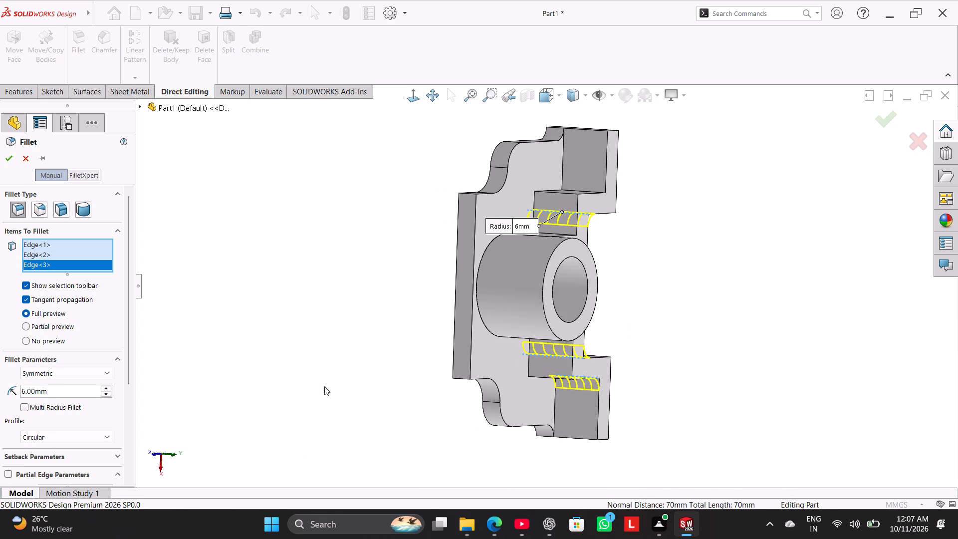
middle_drag(321, 355, 277, 371)
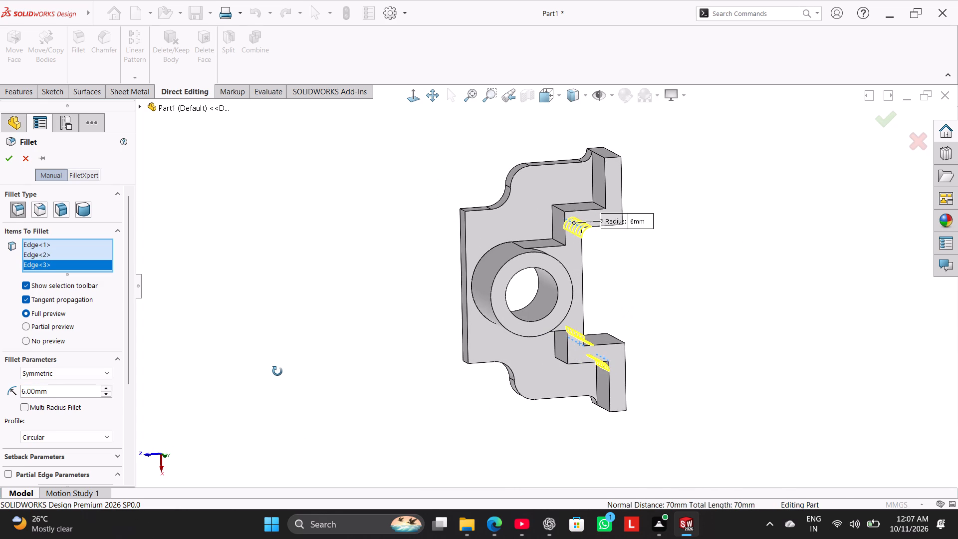
middle_drag(277, 371, 298, 308)
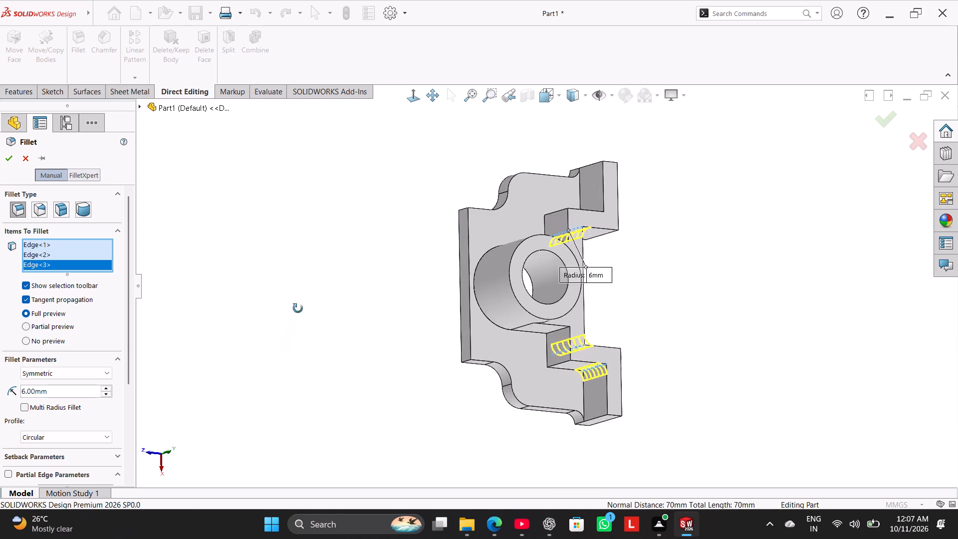
middle_drag(298, 308, 303, 268)
scroll(380, 339, up, 3)
middle_drag(605, 310, 608, 311)
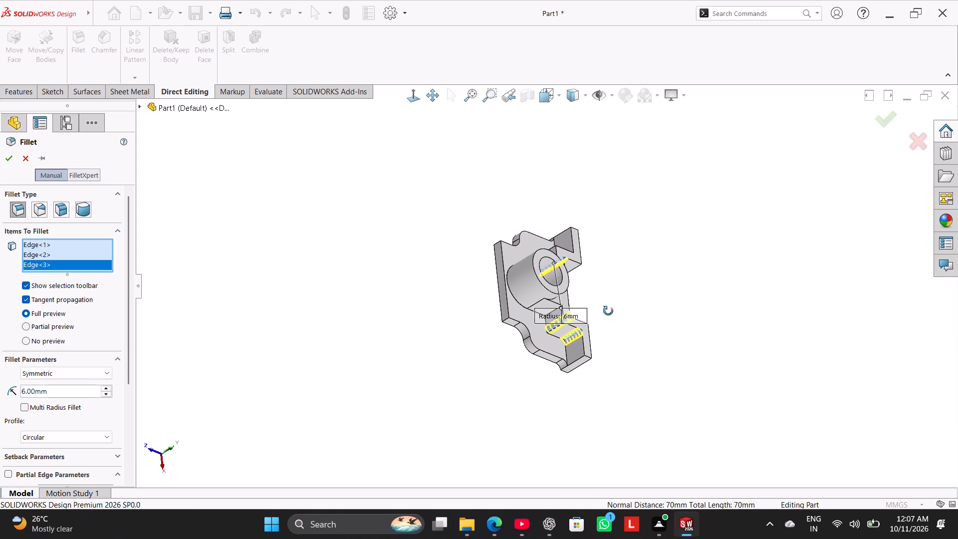
middle_drag(608, 311, 636, 331)
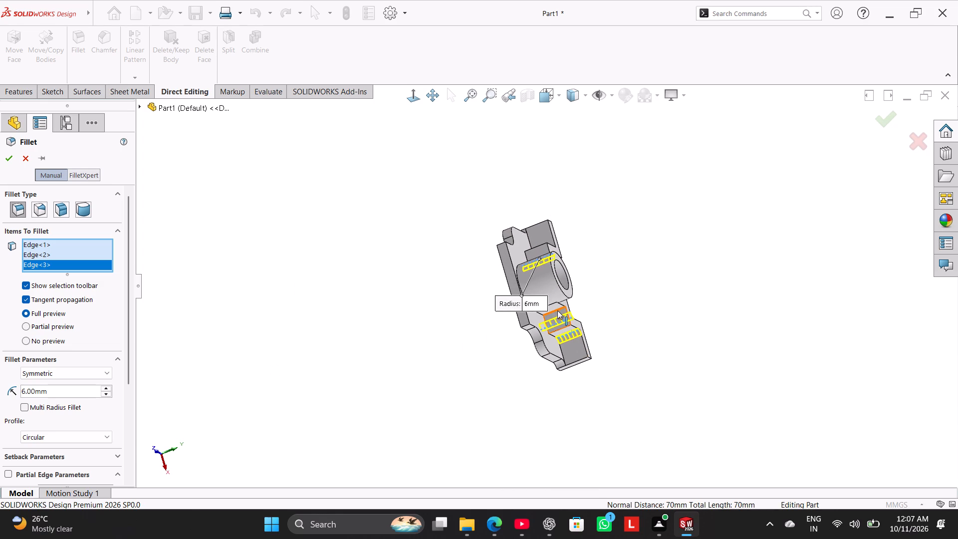
click(557, 310)
Add the -X arm's two recessed vertical corner edges on the ring side to the 6 mm fillet.
middle_drag(443, 289, 436, 466)
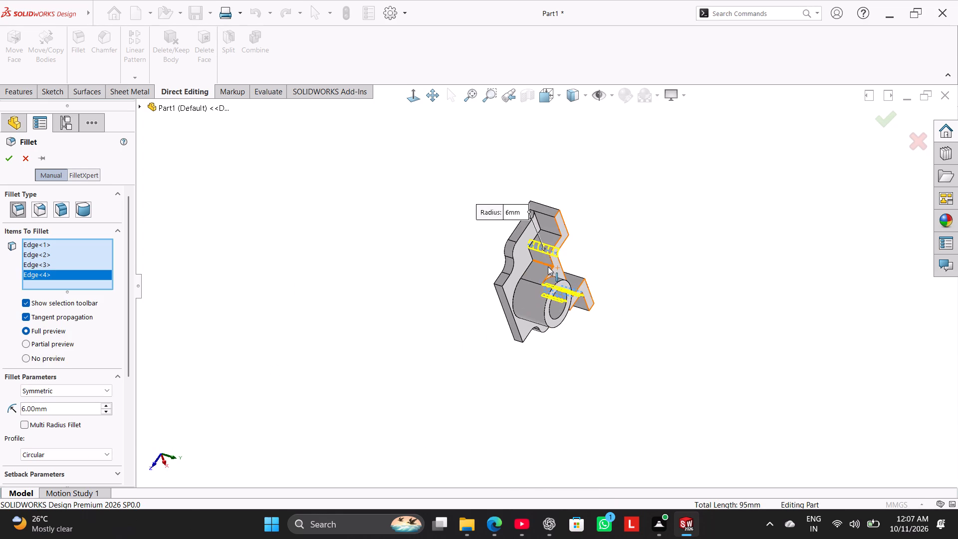
click(547, 266)
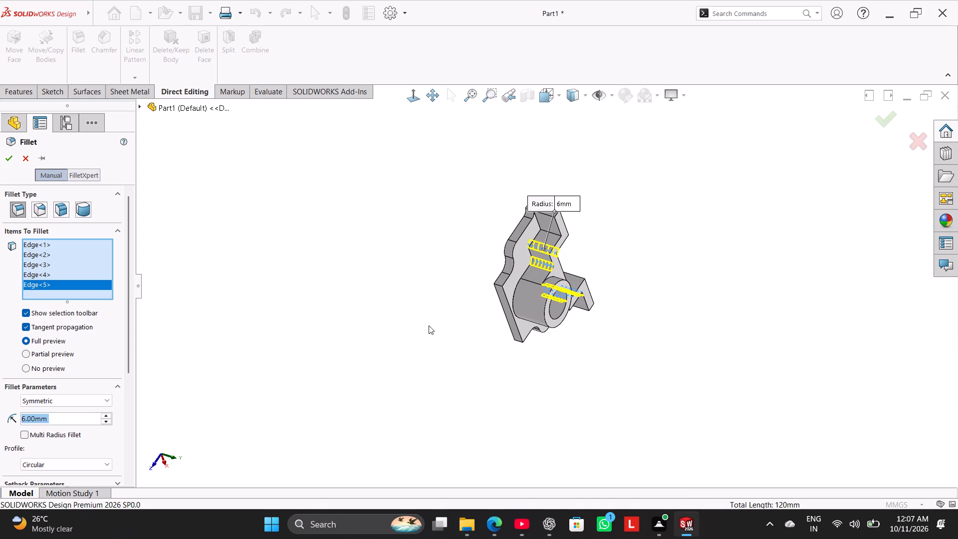
middle_drag(653, 242, 602, 184)
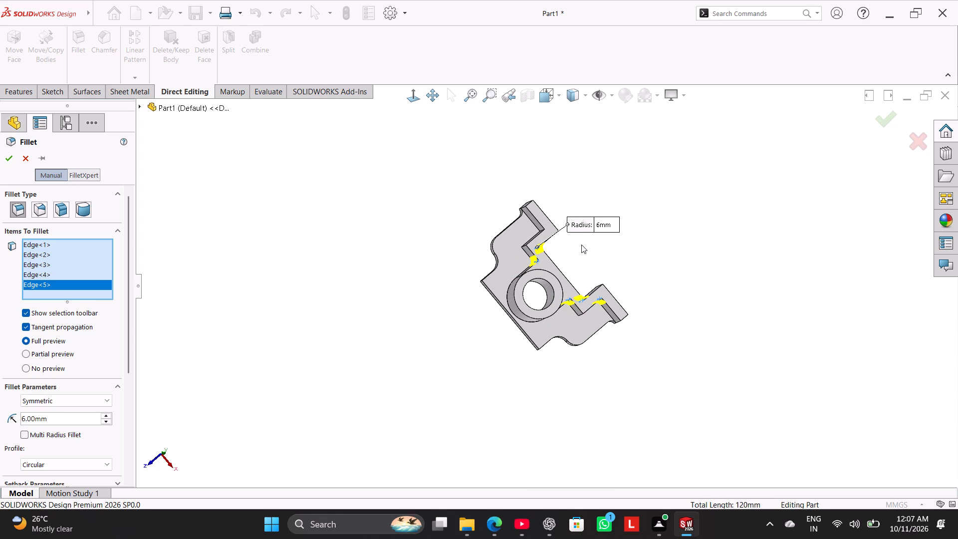
scroll(581, 245, down, 3)
middle_drag(594, 249, 629, 260)
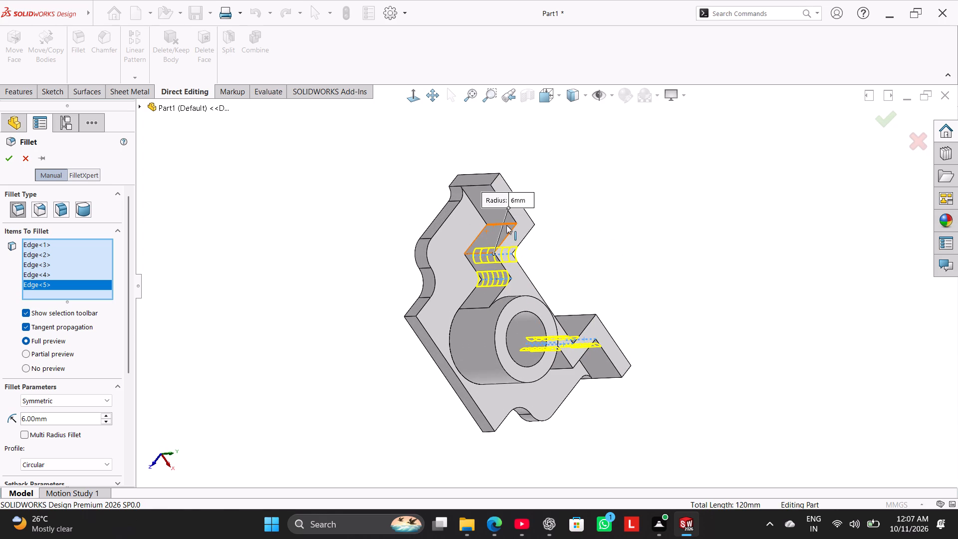
click(509, 225)
Add the protruding vertical corner edge on the ring side of each arm, +X and -X, to the fillet selection.
middle_drag(639, 377, 610, 228)
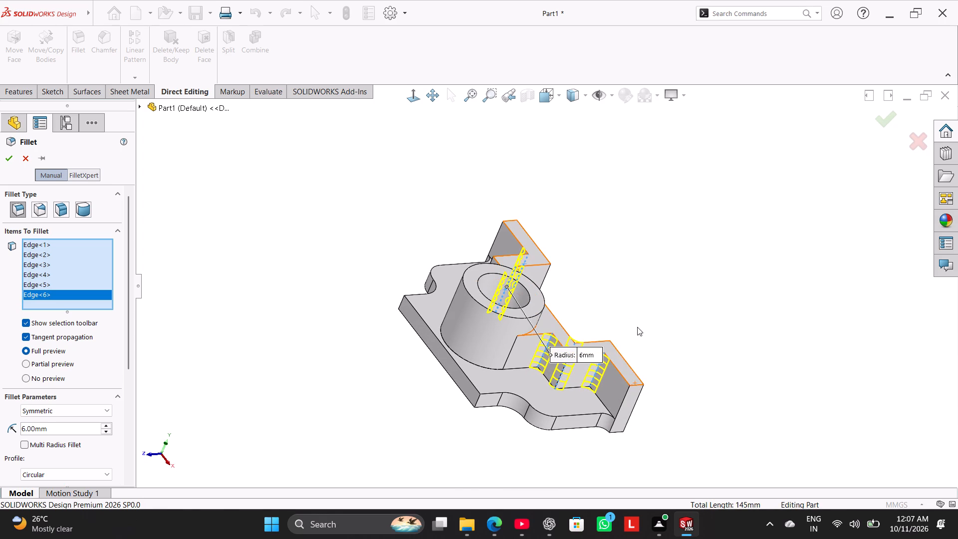
middle_drag(637, 327, 568, 295)
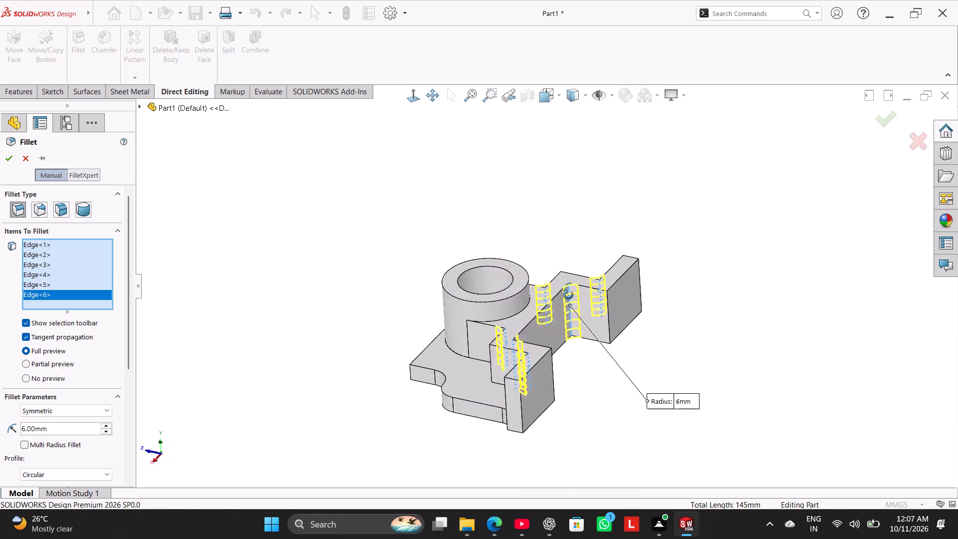
middle_drag(568, 295, 630, 377)
middle_drag(613, 380, 628, 330)
click(547, 366)
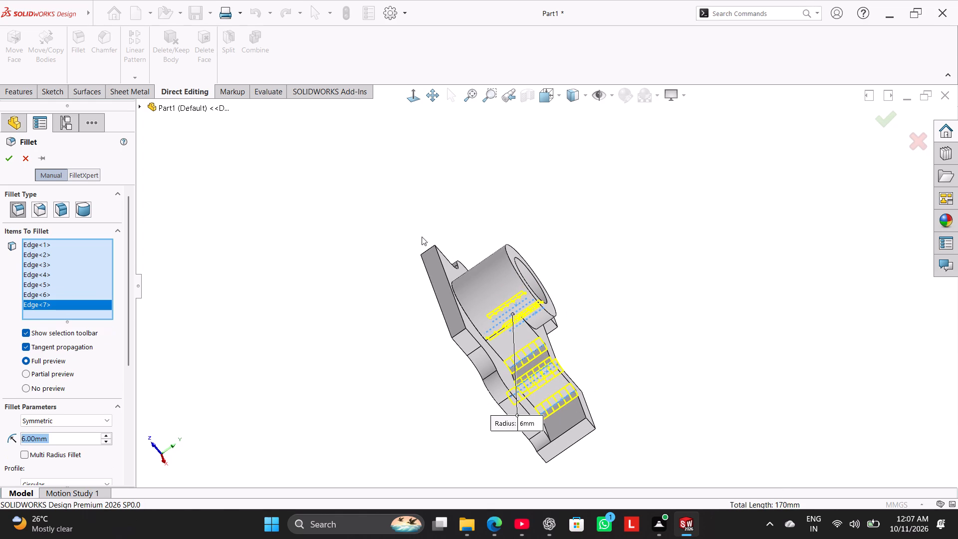
middle_drag(421, 218, 385, 442)
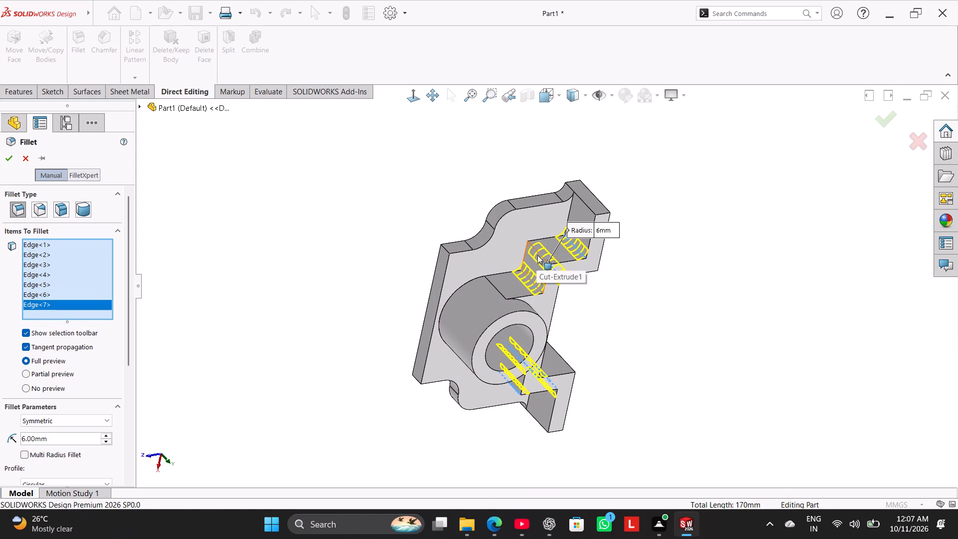
click(538, 254)
Set the isometric view and enable Multi Radius Fillet for the eight selected wall edges.
middle_drag(357, 359, 324, 227)
scroll(354, 350, up, 1)
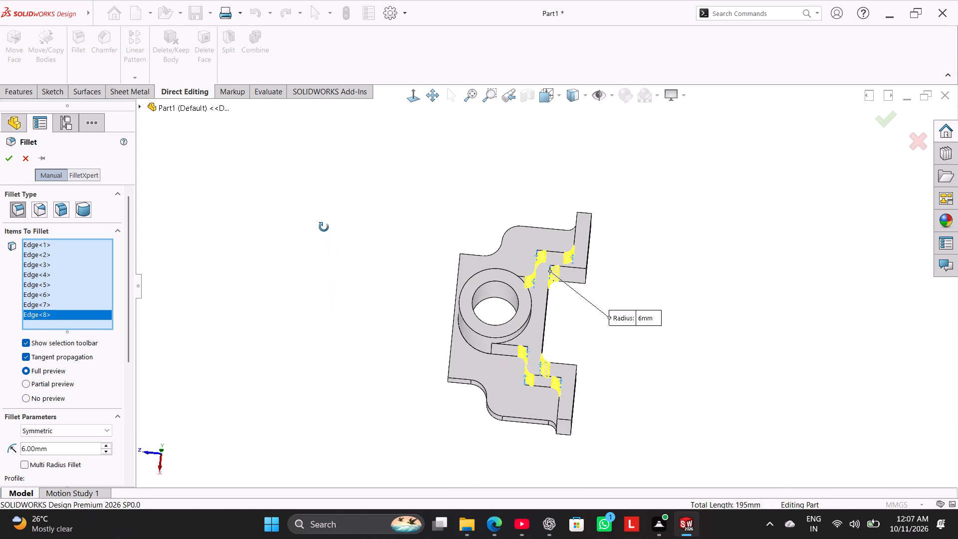
middle_drag(324, 227, 325, 295)
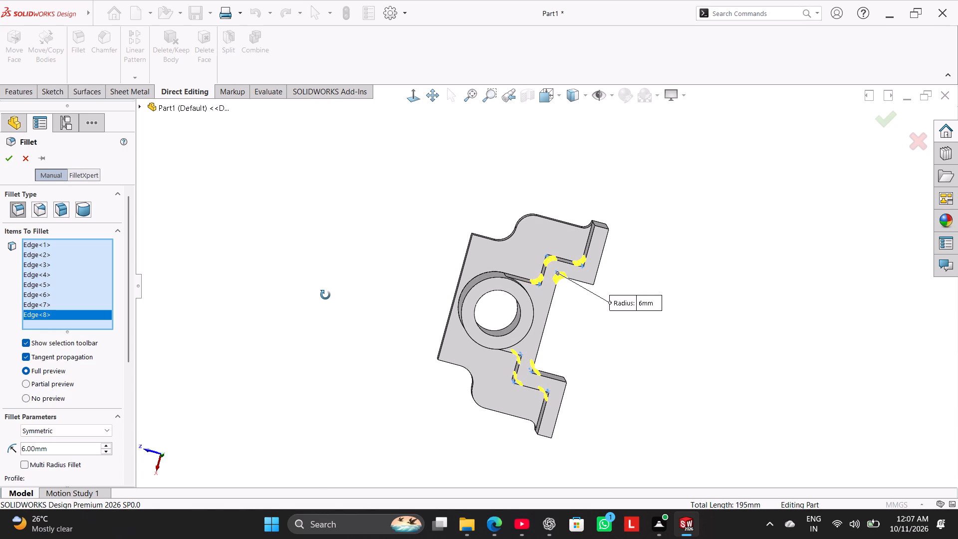
middle_drag(325, 295, 328, 301)
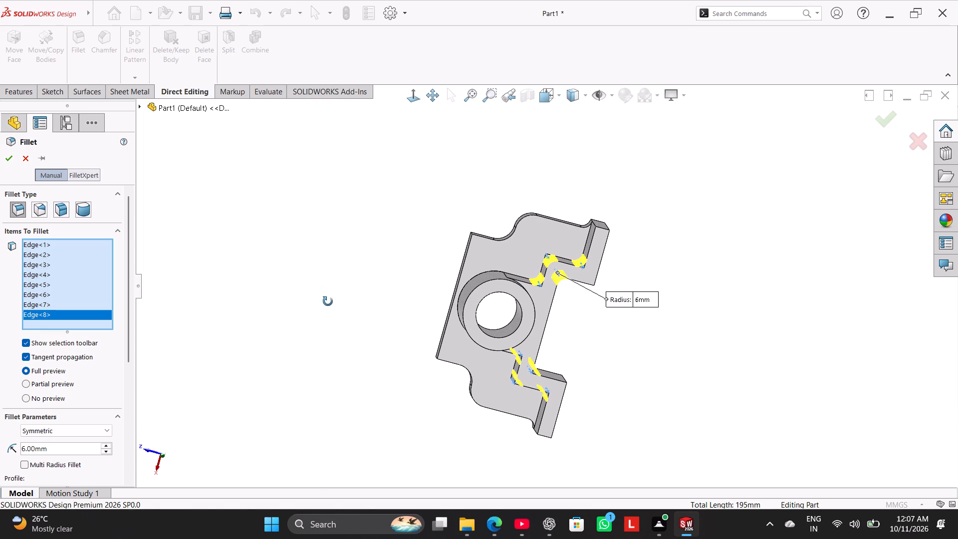
middle_drag(328, 301, 332, 309)
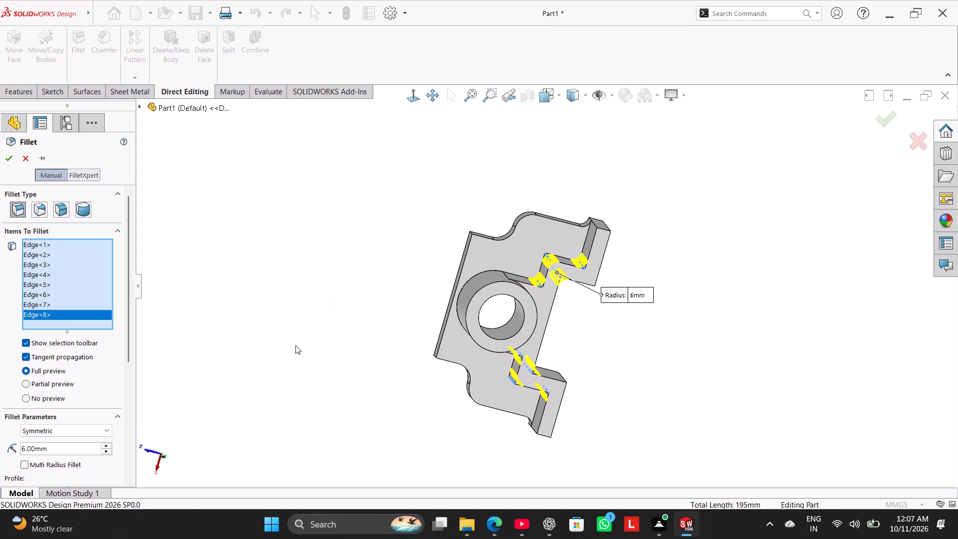
right_drag(295, 345, 514, 231)
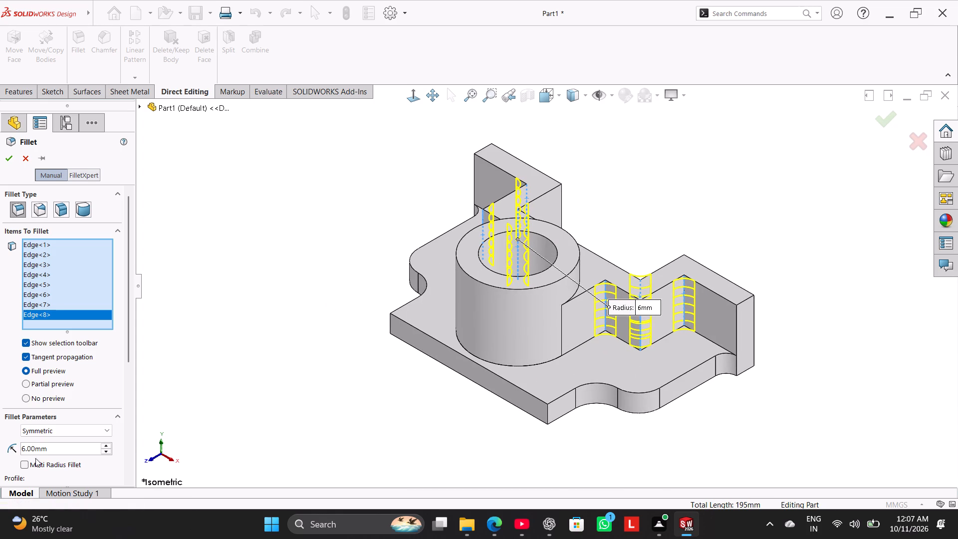
click(27, 463)
click(22, 466)
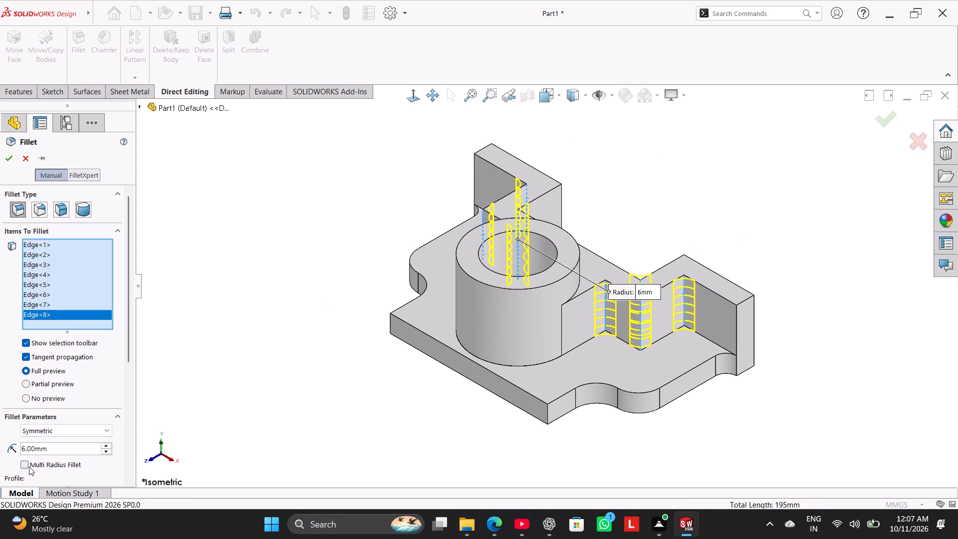
click(26, 467)
double_click(53, 453)
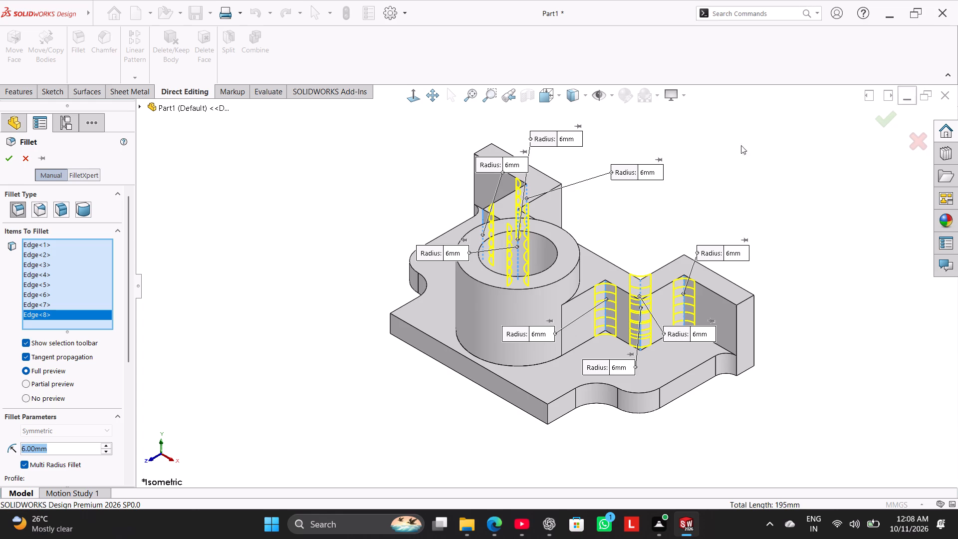
Set the fillet radius of the +X arm's protruding ring-side corner edge to 12 mm.
middle_drag(335, 180, 318, 293)
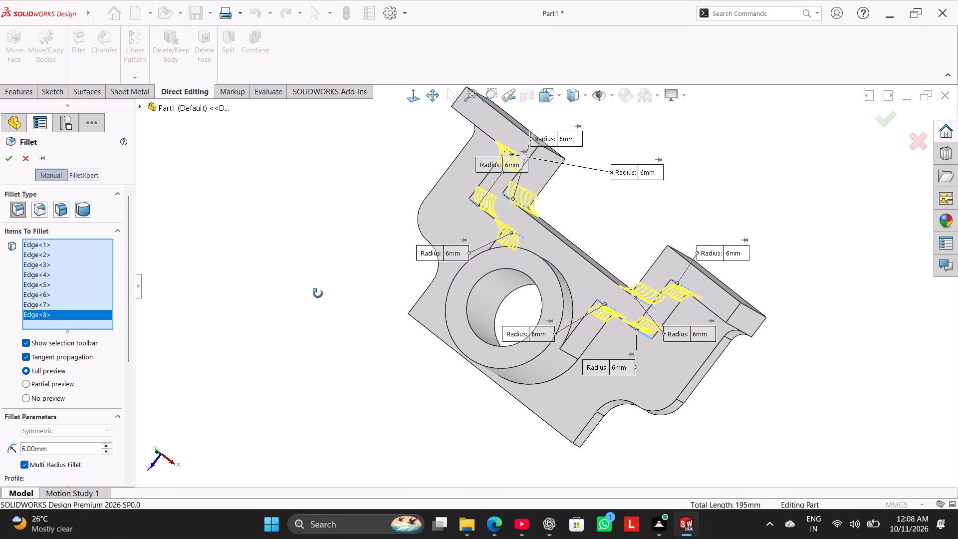
middle_drag(318, 293, 323, 223)
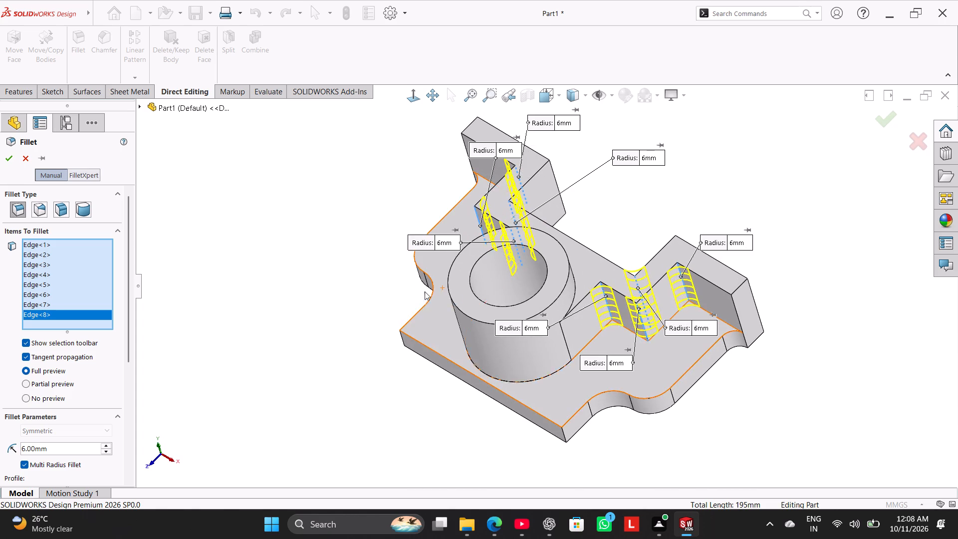
scroll(422, 298, up, 5)
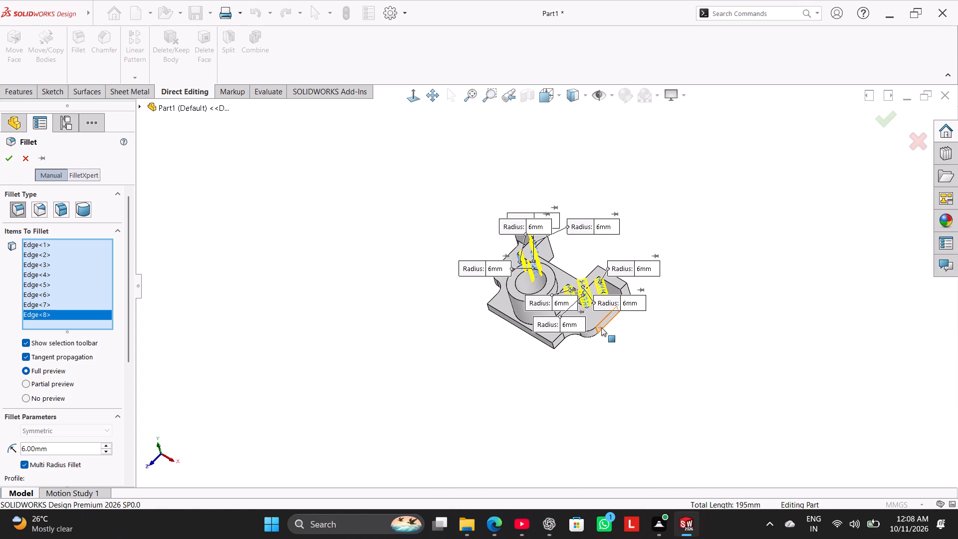
scroll(599, 331, down, 6)
scroll(547, 265, down, 3)
middle_drag(670, 316, 693, 307)
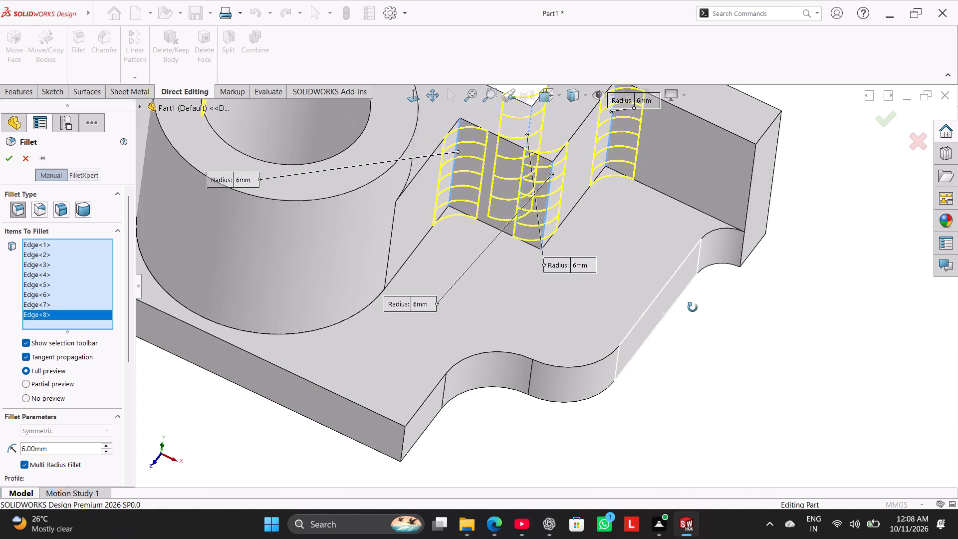
middle_drag(693, 307, 701, 310)
double_click(458, 311)
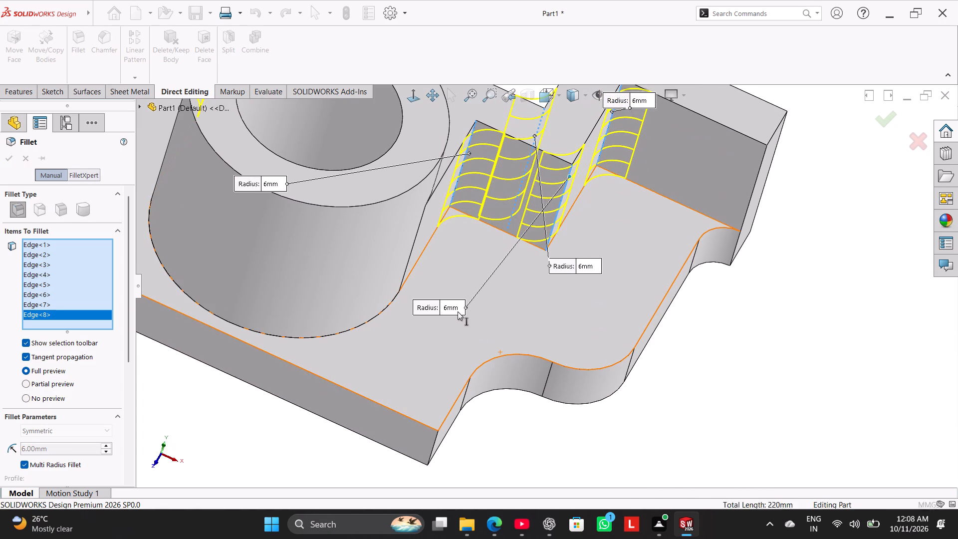
key(1)
key(2)
key(Return)
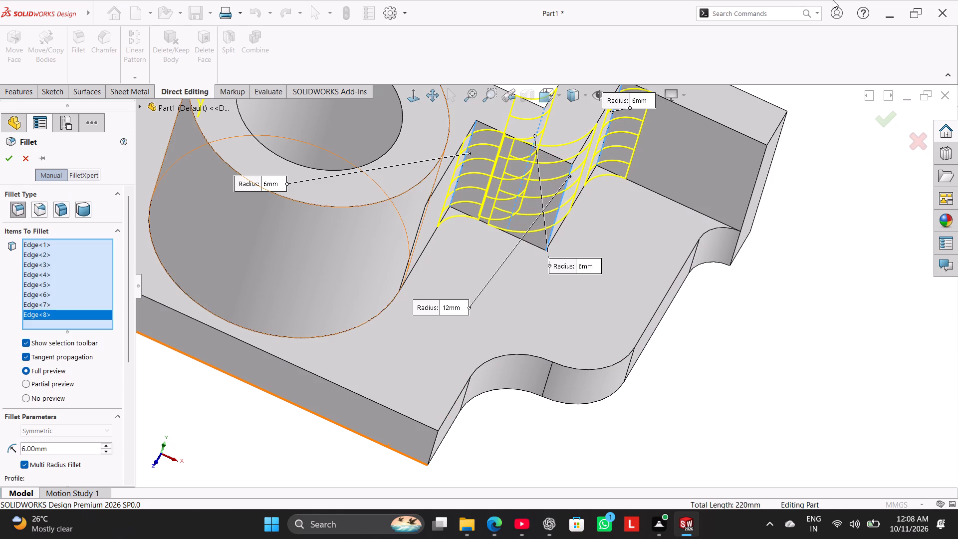
Set the fillet radius of the +X arm's recessed corner edge nearest the ring to 3 mm.
scroll(715, 202, up, 3)
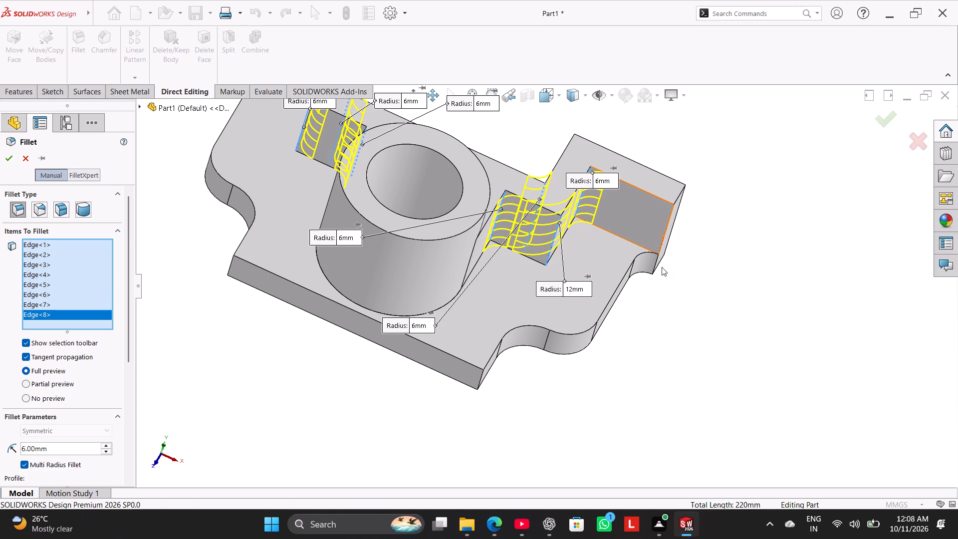
middle_drag(664, 271, 655, 312)
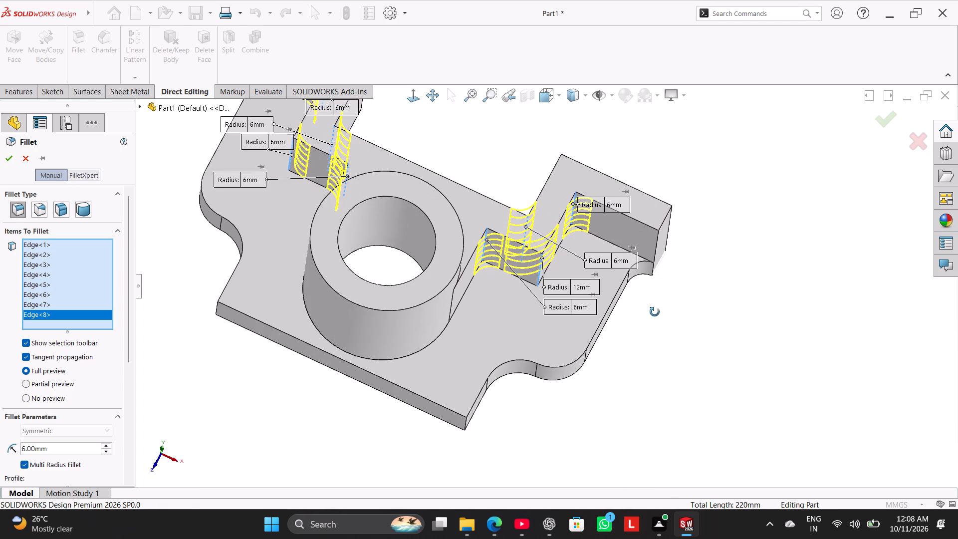
middle_drag(655, 312, 675, 336)
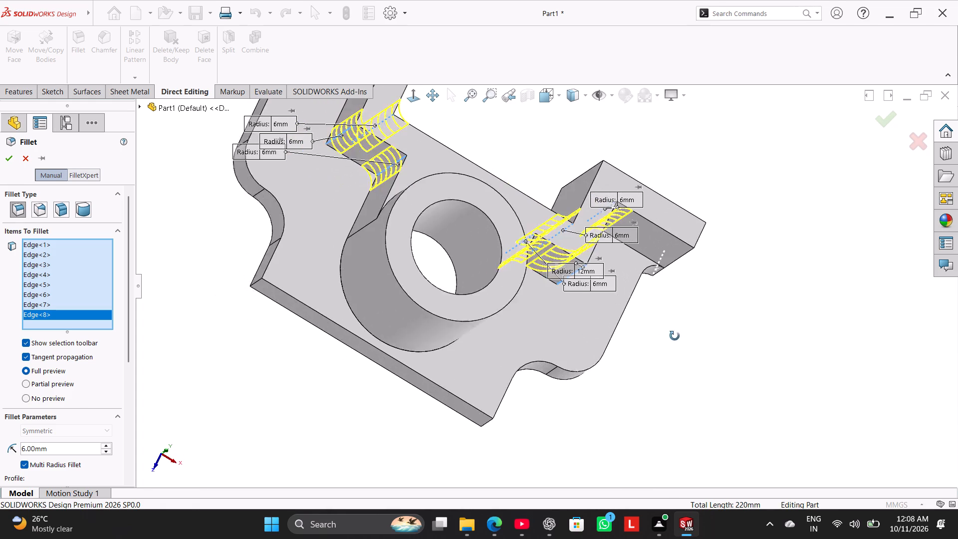
middle_drag(675, 336, 665, 319)
drag(594, 298, 654, 272)
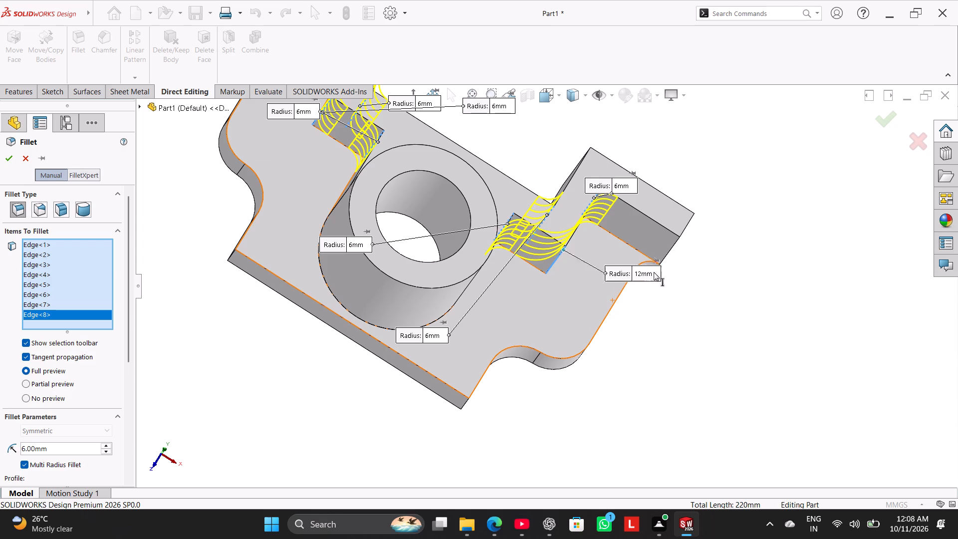
drag(654, 272, 715, 289)
drag(422, 336, 572, 151)
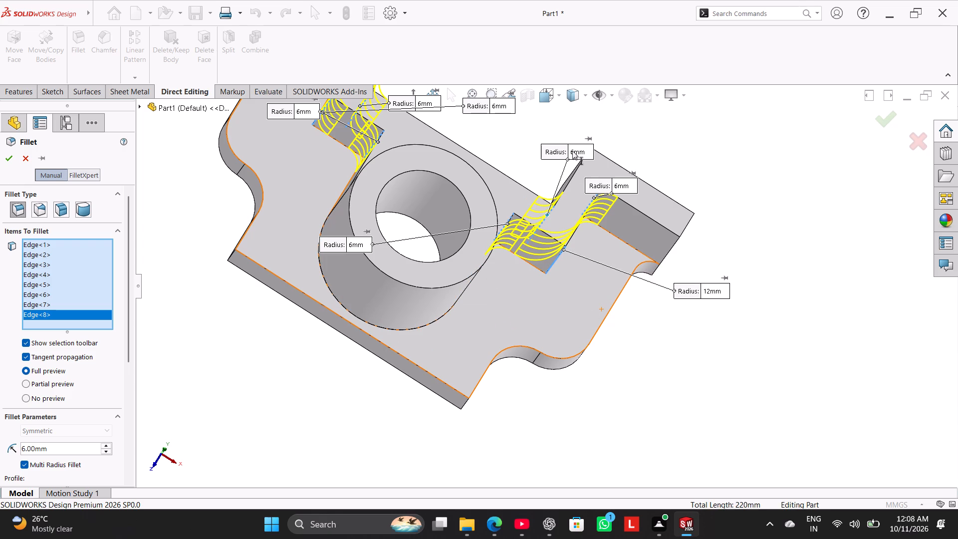
drag(572, 151, 572, 149)
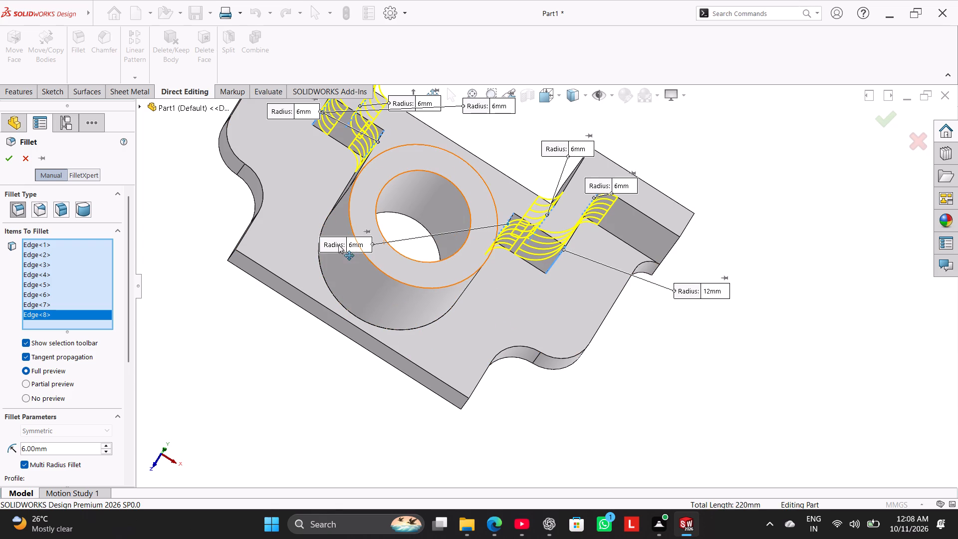
drag(337, 244, 363, 372)
triple_click(380, 371)
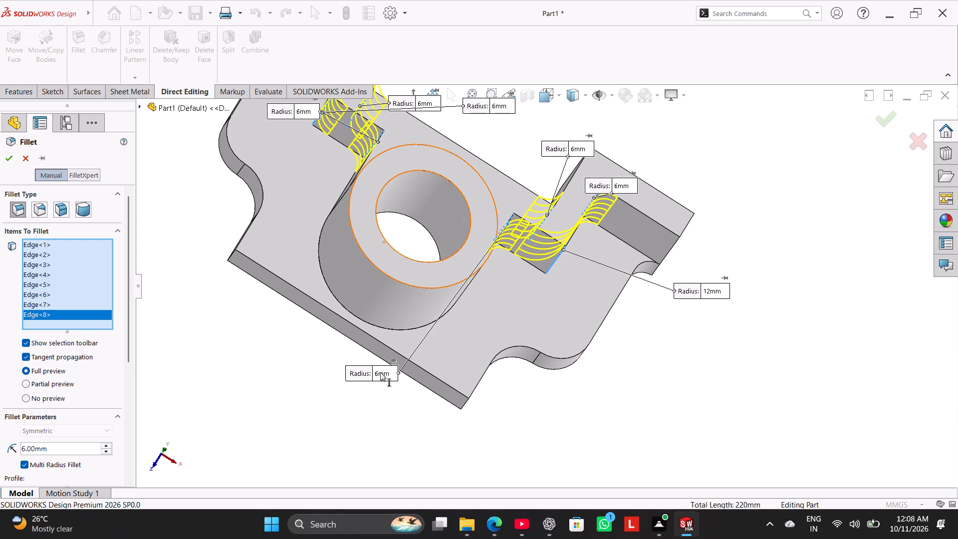
key(3)
key(Return)
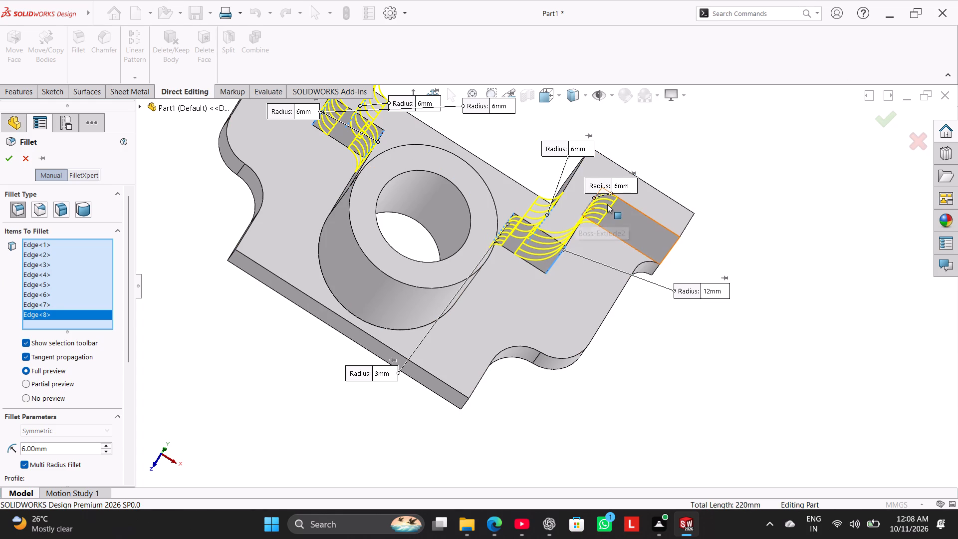
Set the fillet radius of the +X arm's vertical corner edge on the wall's rear side to 3 mm.
drag(616, 183, 735, 170)
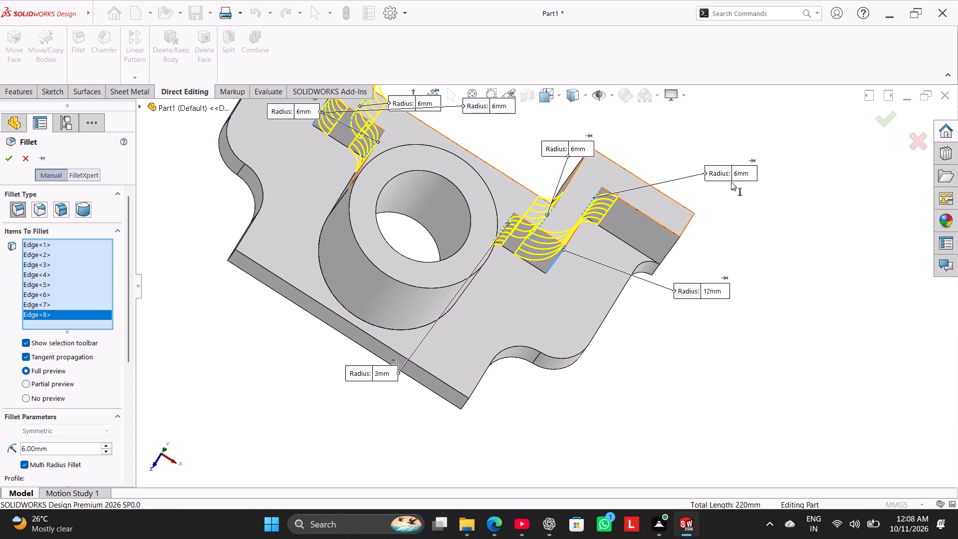
drag(693, 293, 649, 363)
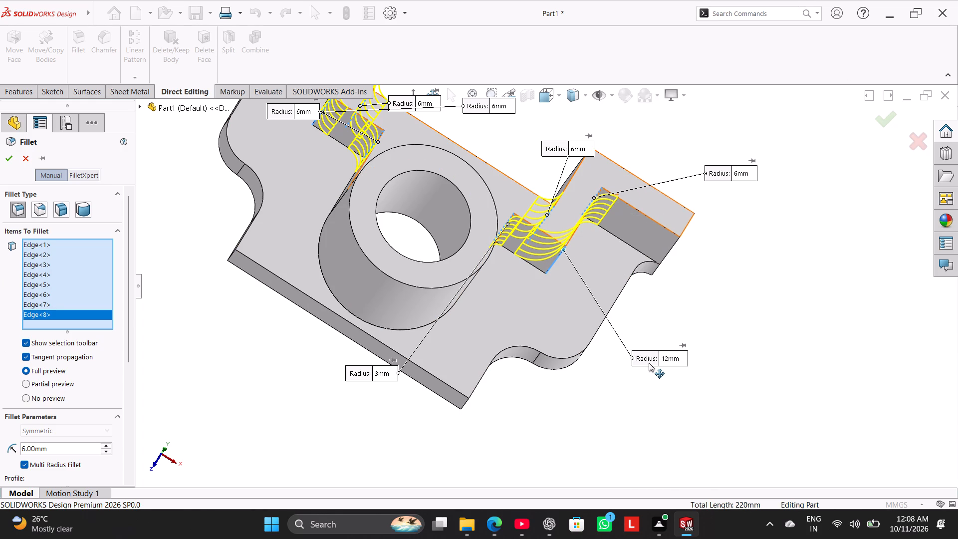
drag(649, 363, 645, 371)
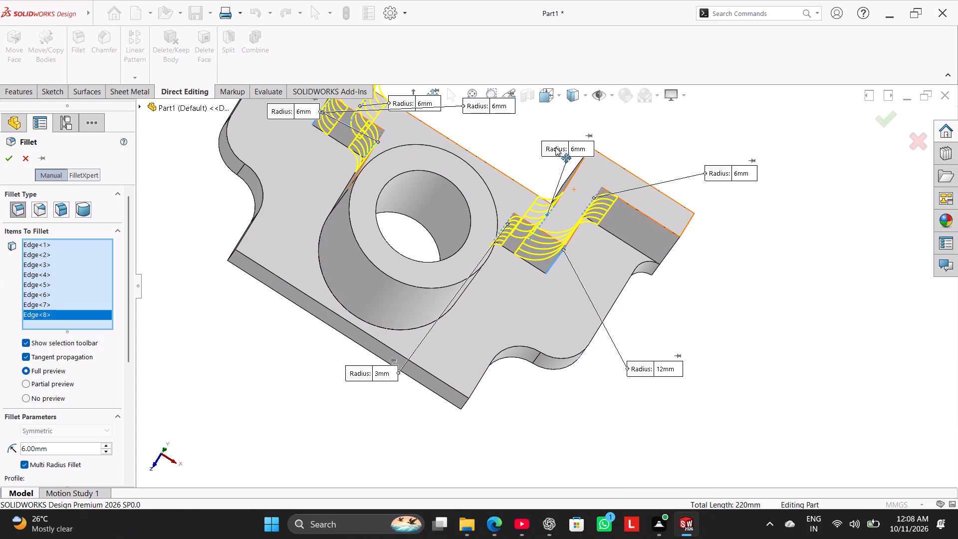
drag(556, 148, 554, 134)
double_click(572, 134)
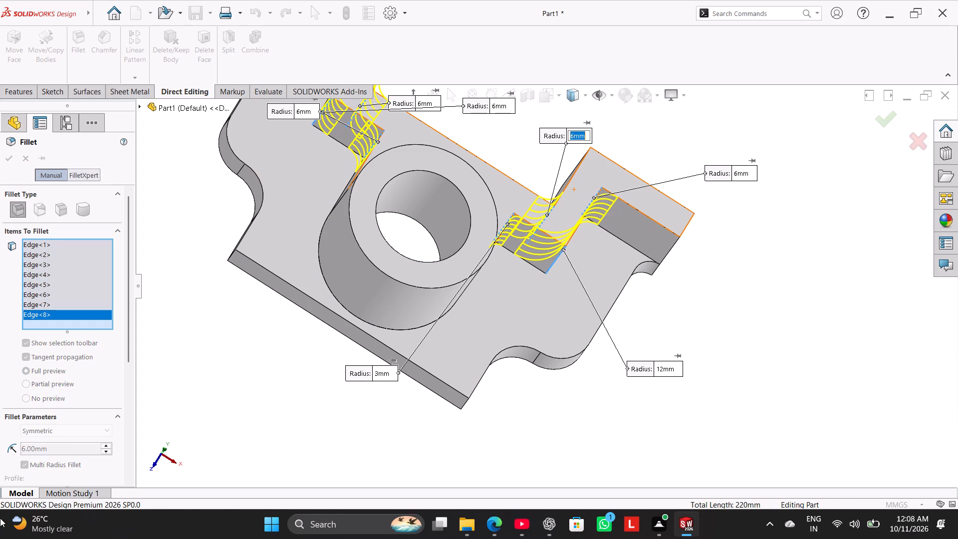
key(3)
key(Return)
Set the fillet radius of the -X arm's vertical corner edge on the wall's rear side to 3 mm.
scroll(435, 228, up, 3)
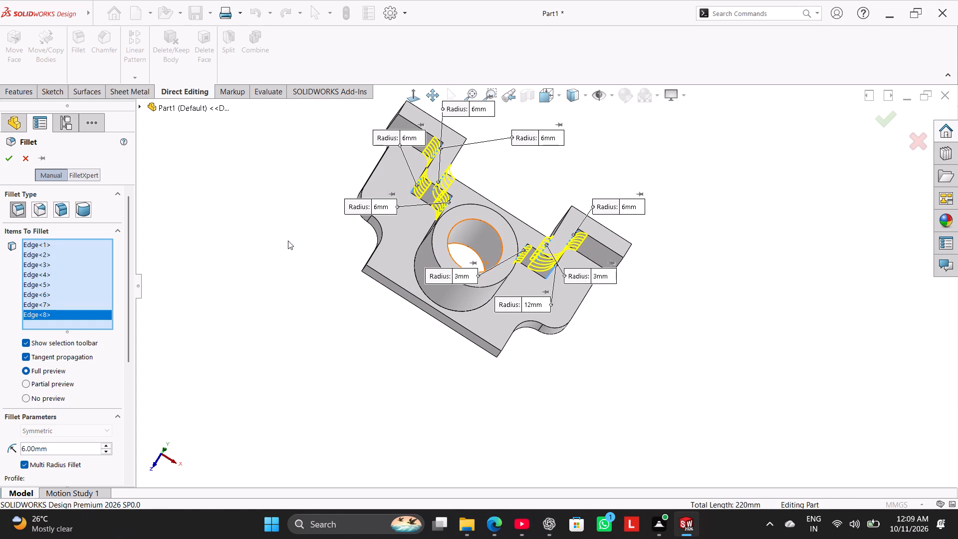
middle_drag(294, 195, 300, 225)
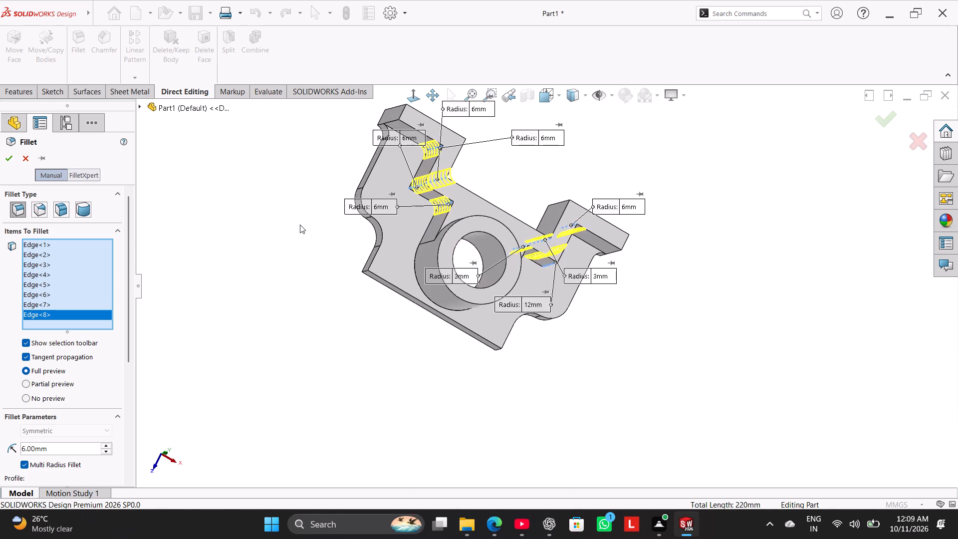
middle_drag(300, 225, 300, 230)
scroll(303, 224, up, 2)
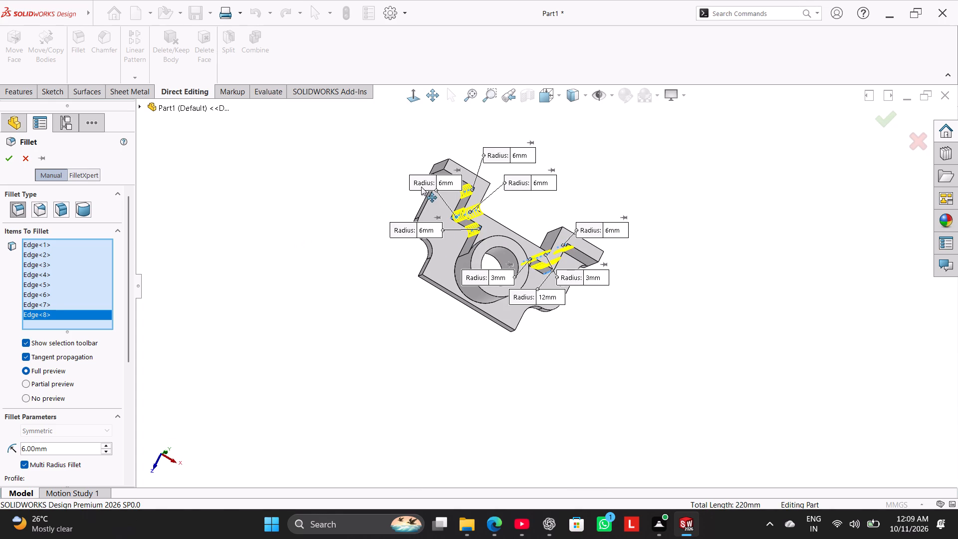
drag(422, 186, 309, 217)
drag(402, 234, 371, 313)
drag(496, 154, 372, 141)
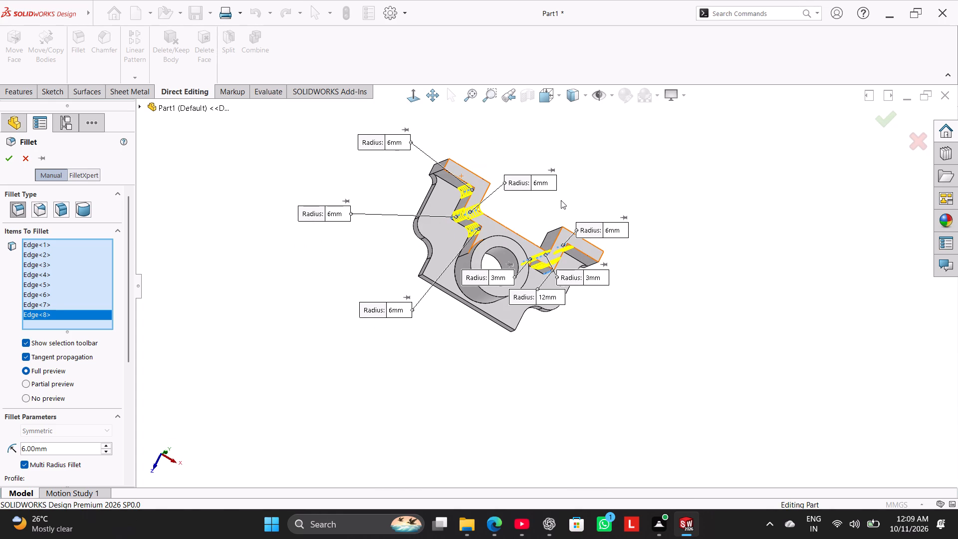
drag(530, 184, 608, 180)
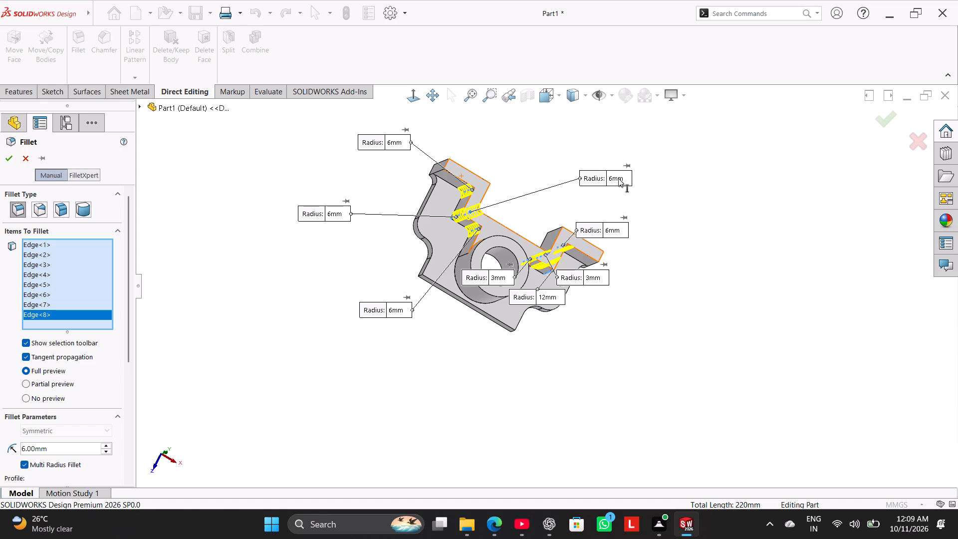
double_click(618, 178)
key(3)
key(Return)
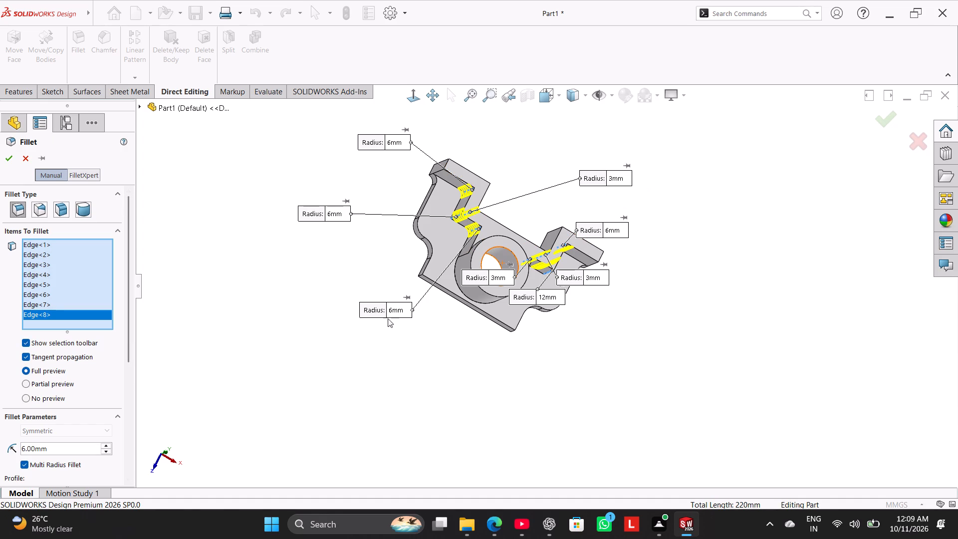
Set the fillet radius of the -X arm's recessed corner edge nearest the ring to 3 mm.
click(398, 310)
drag(398, 310, 399, 314)
key(3)
key(Return)
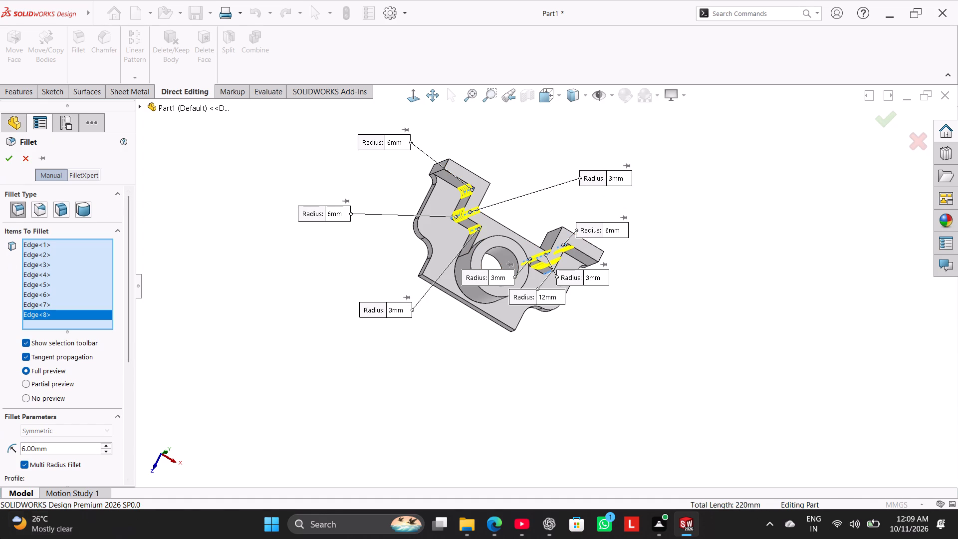
Set the -X arm's protruding ring-side corner edge to a 12 mm radius and apply the multi-radius fillet.
double_click(335, 213)
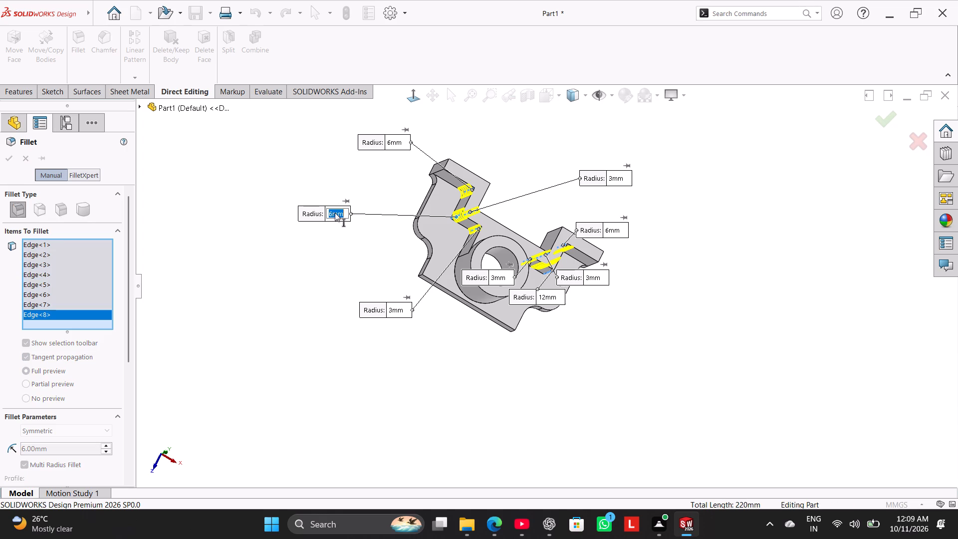
text(12)
key(Return)
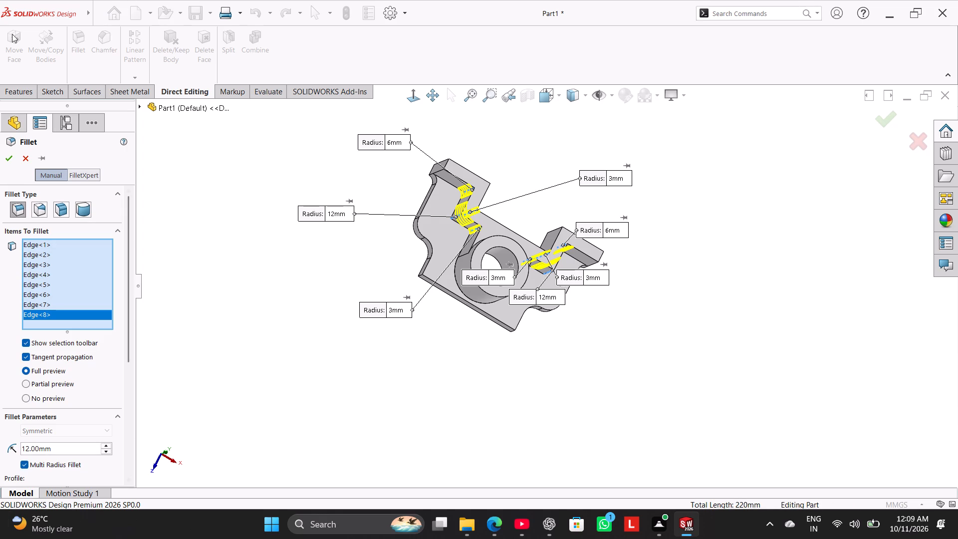
click(9, 159)
Return to the isometric view and display the part with hidden lines visible.
right_drag(244, 257, 496, 99)
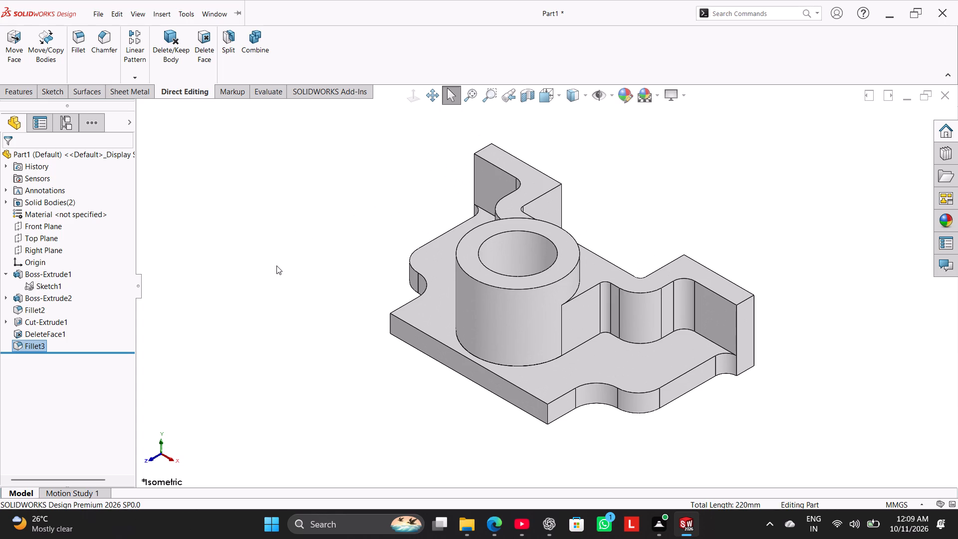
middle_drag(277, 267, 305, 293)
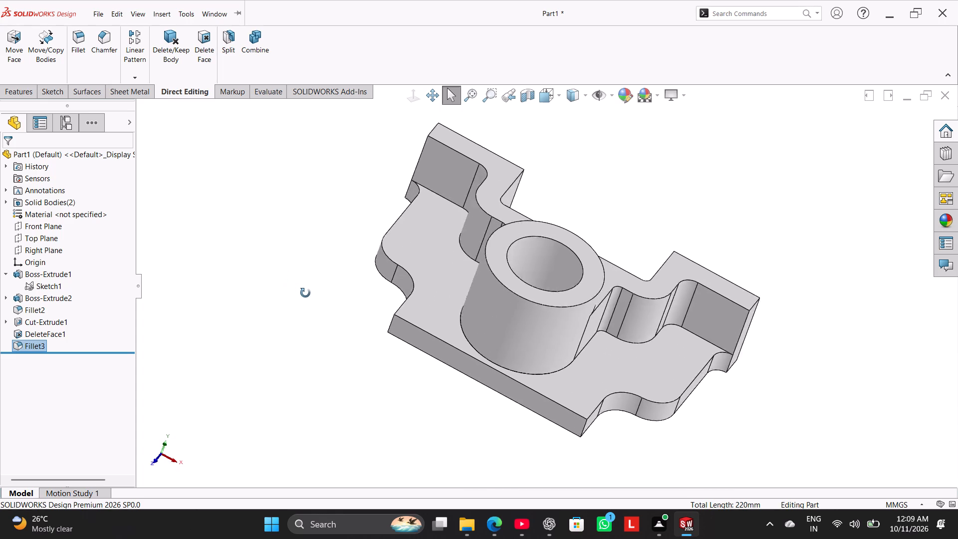
middle_drag(305, 293, 260, 387)
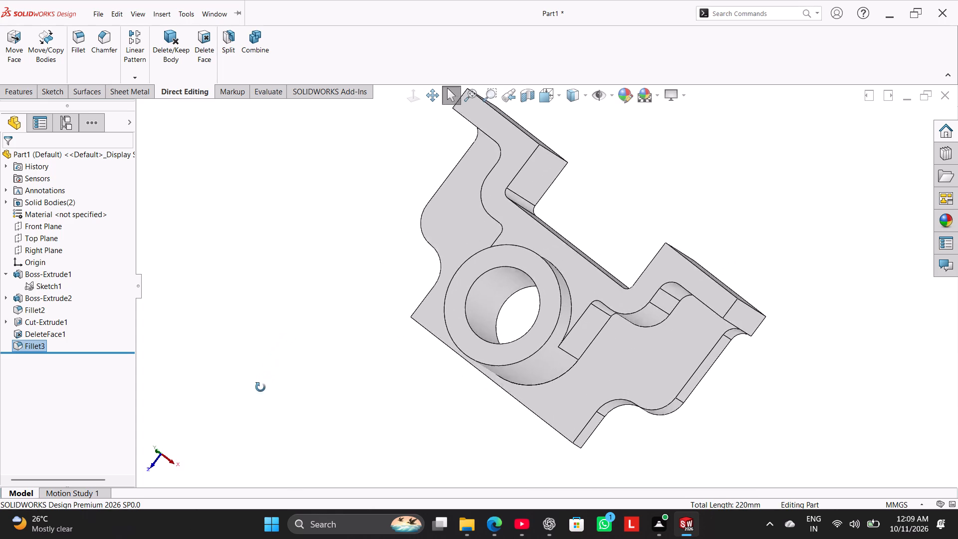
middle_drag(260, 387, 293, 425)
right_drag(258, 422, 326, 314)
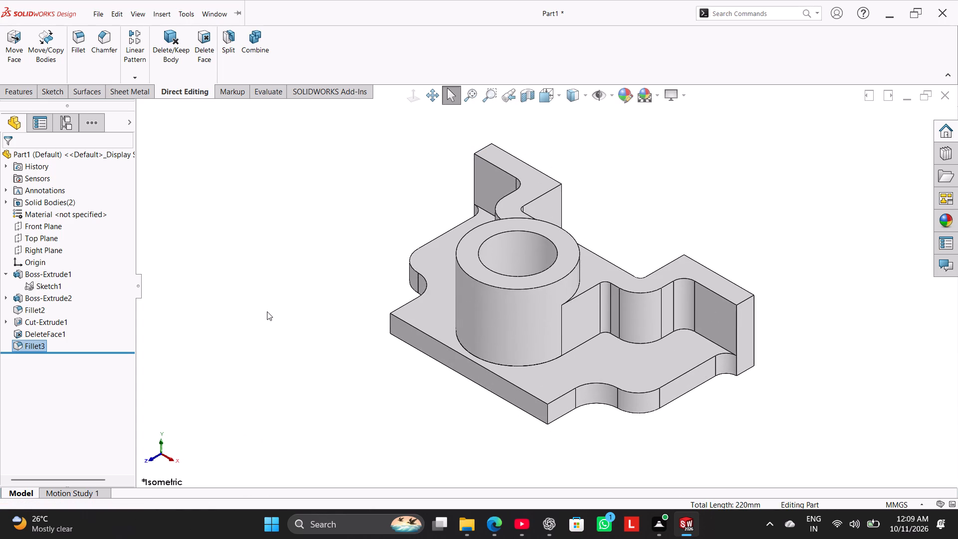
right_drag(267, 311, 403, 229)
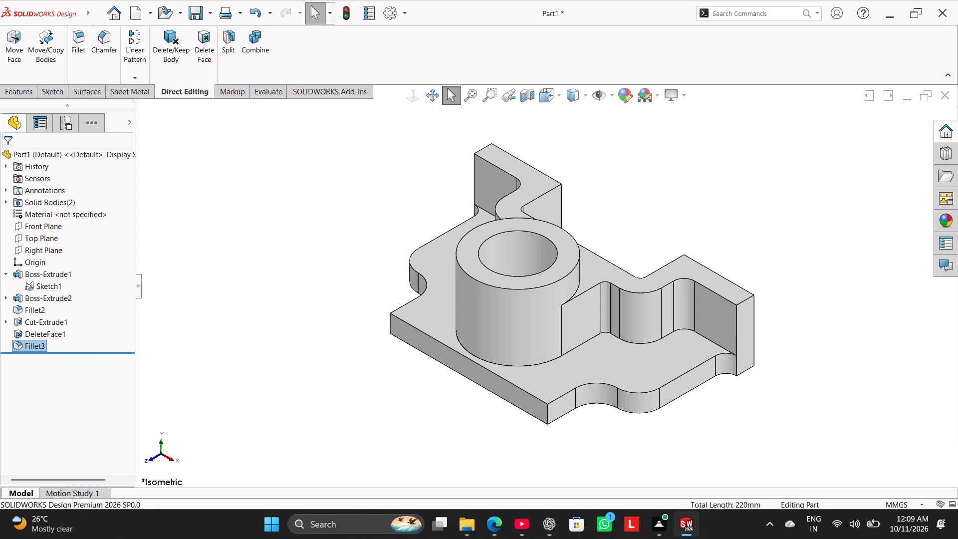
click(559, 103)
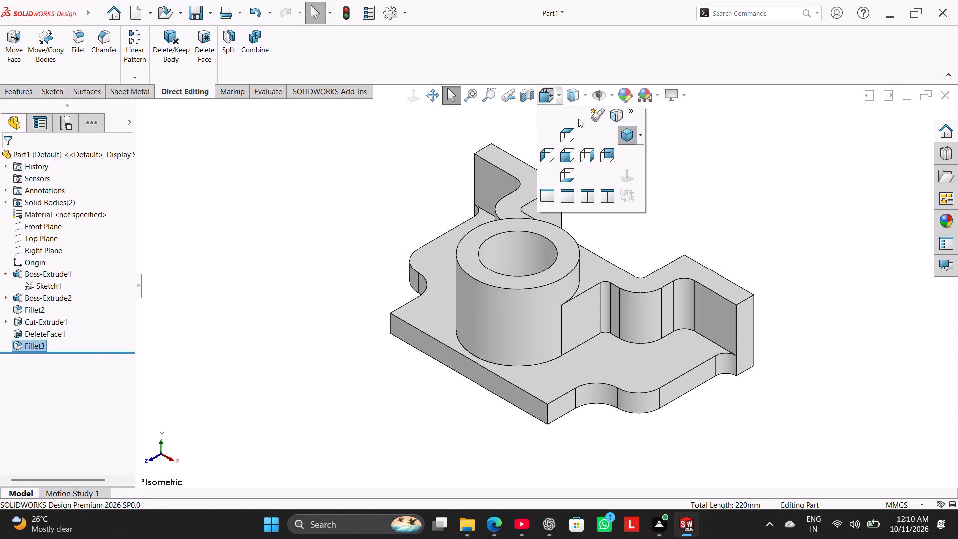
click(571, 174)
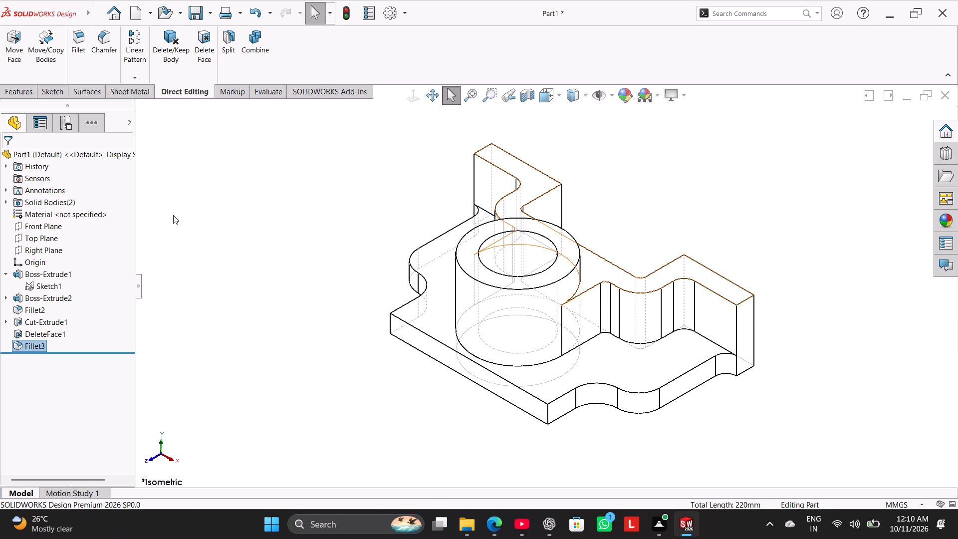
Start a sketch on the Right Plane and draw a circle in the empty space below the base plate.
click(45, 251)
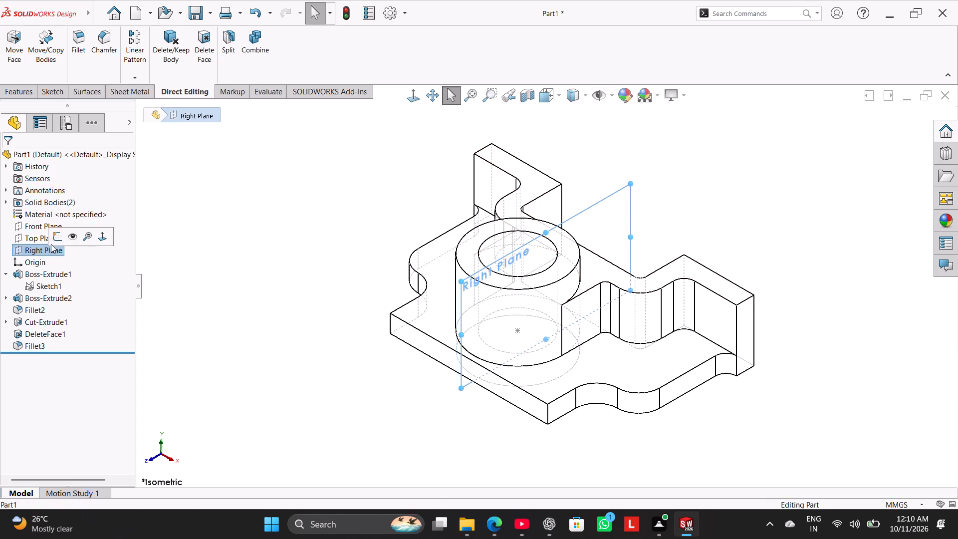
click(57, 241)
click(163, 326)
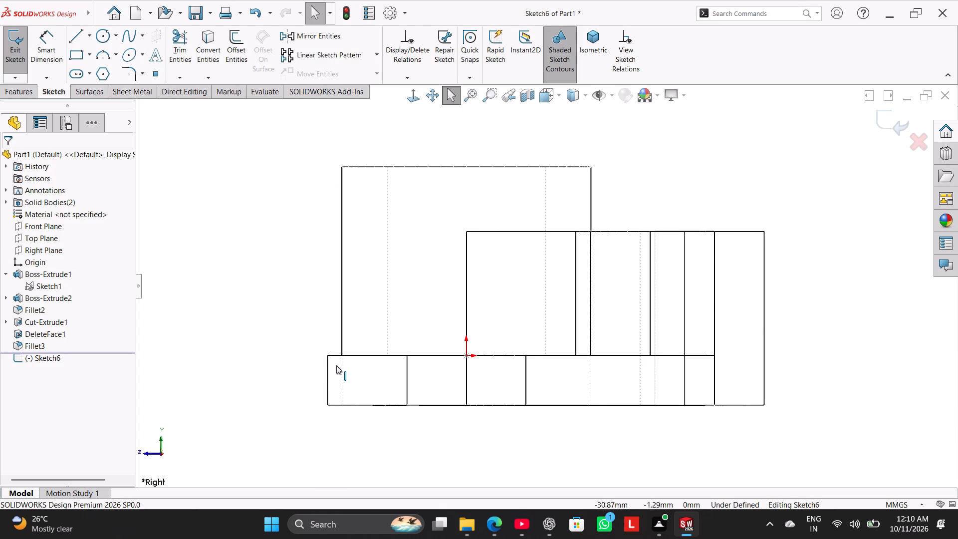
scroll(359, 370, up, 3)
scroll(367, 369, down, 2)
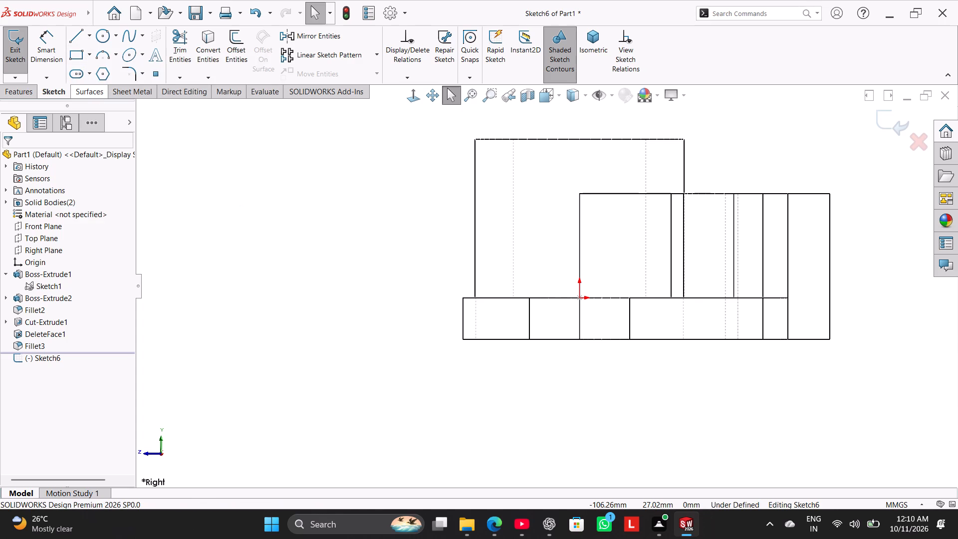
click(74, 36)
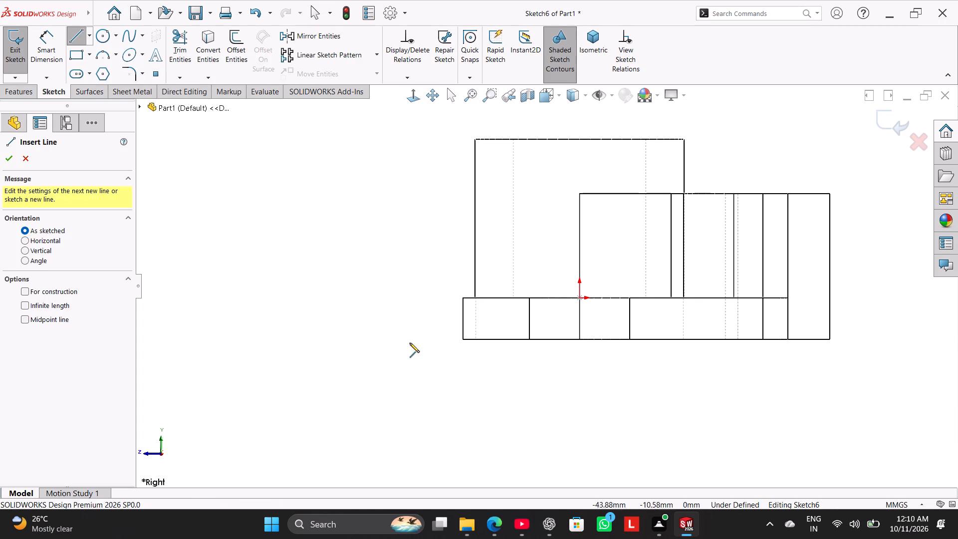
click(104, 35)
scroll(605, 376, up, 4)
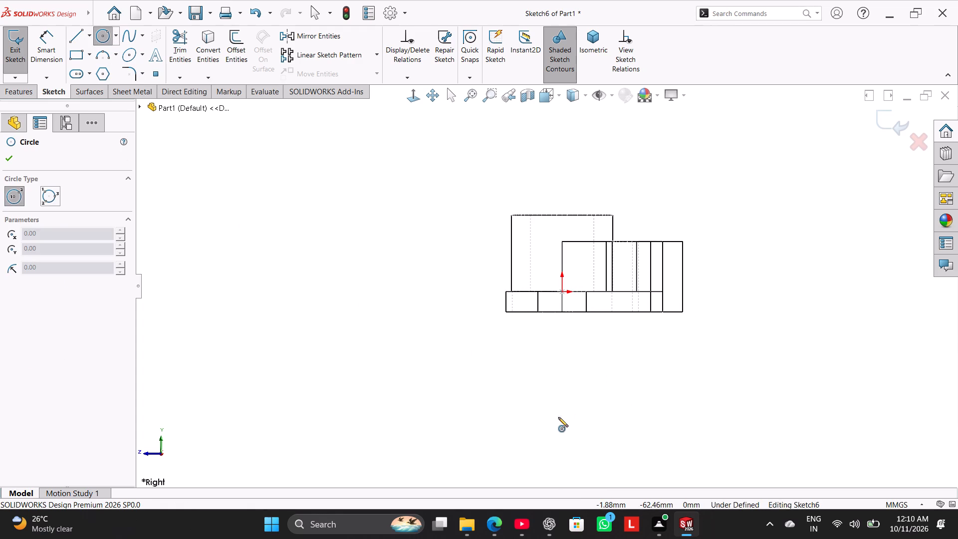
click(537, 412)
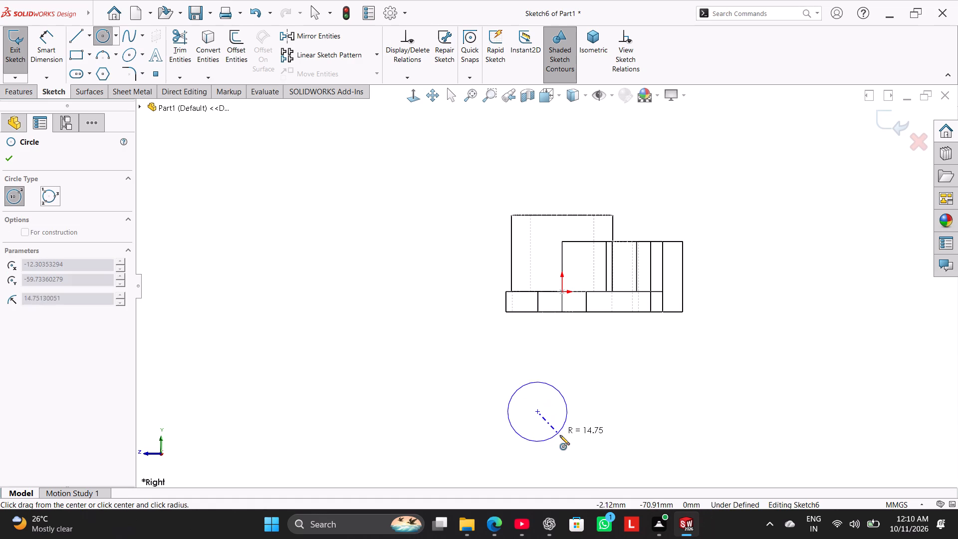
click(565, 438)
right_click(415, 376)
click(435, 383)
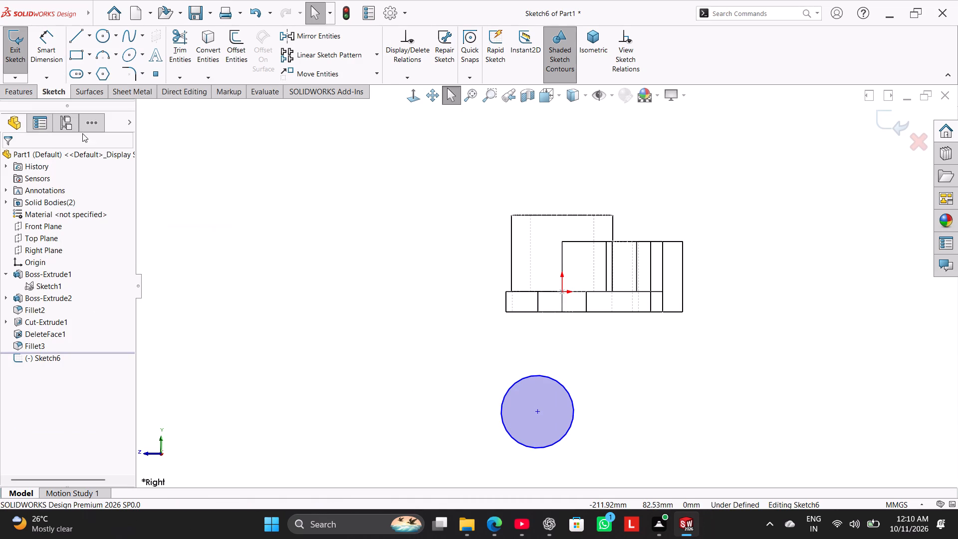
Draw a smaller circle of about 10.4 mm radius concentric with the existing circle below the base plate.
click(104, 39)
click(538, 411)
click(553, 426)
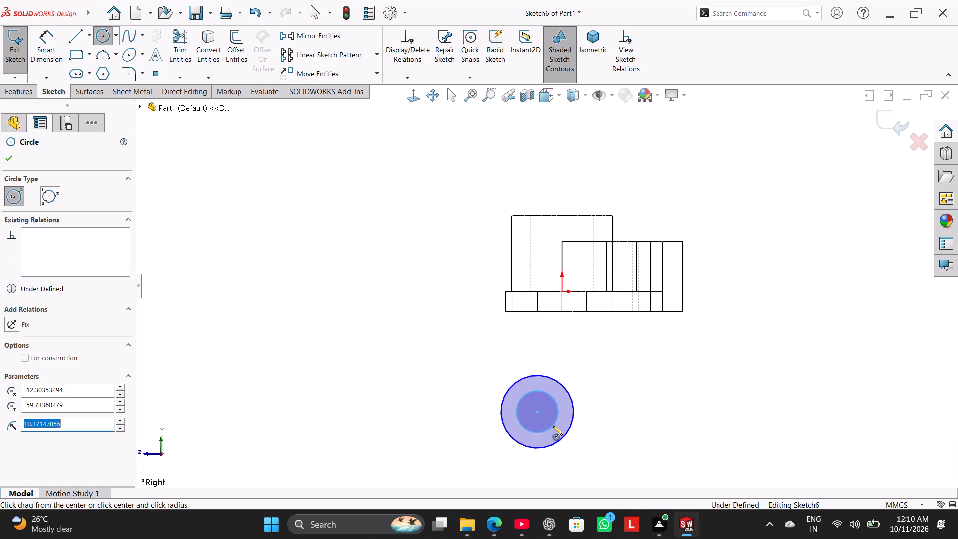
right_click(439, 378)
click(464, 384)
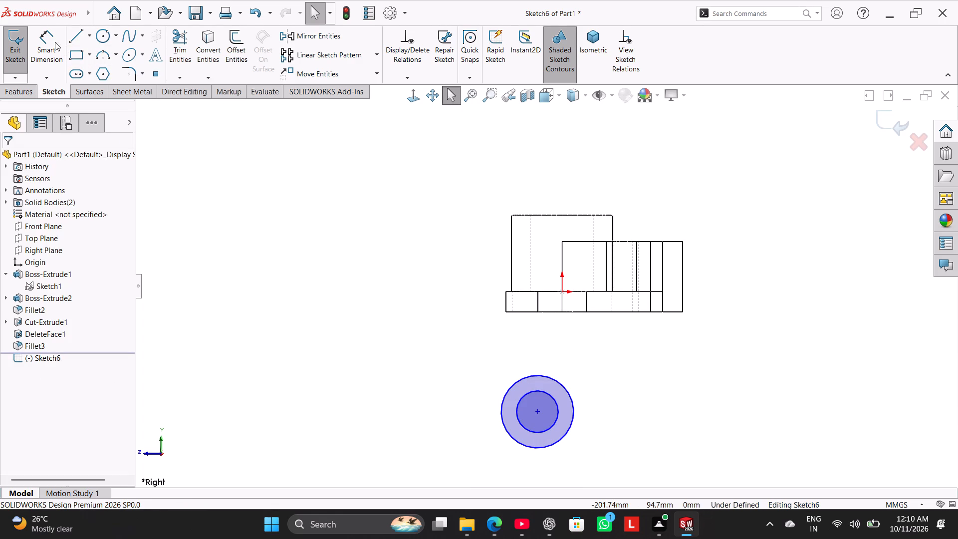
Dimension the outer circle's diameter at 38 mm.
click(55, 42)
drag(570, 426, 578, 433)
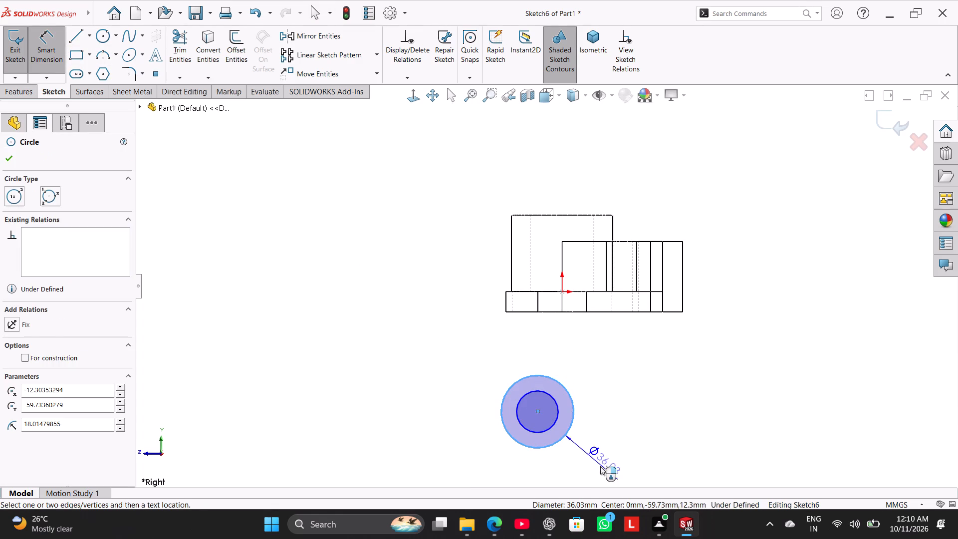
click(596, 468)
key(3)
key(8)
key(Return)
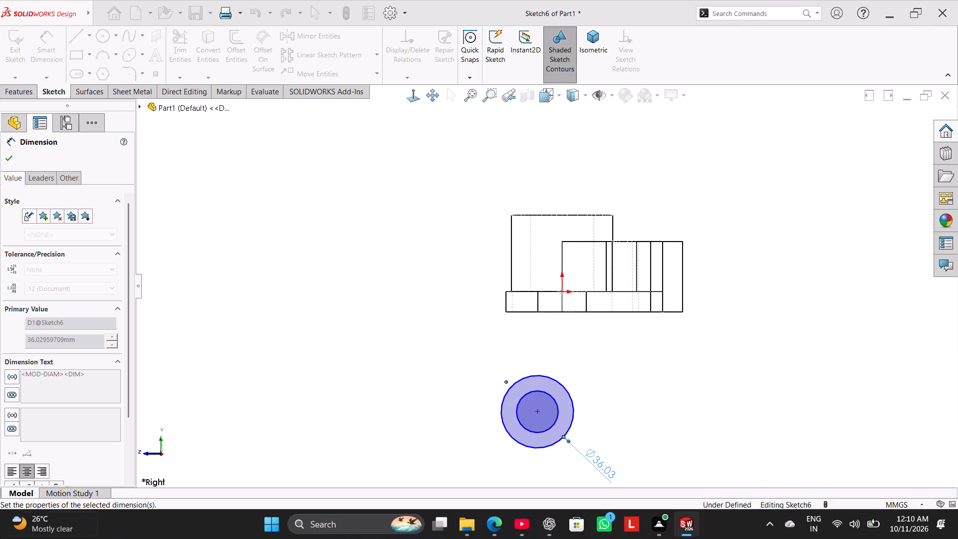
click(556, 376)
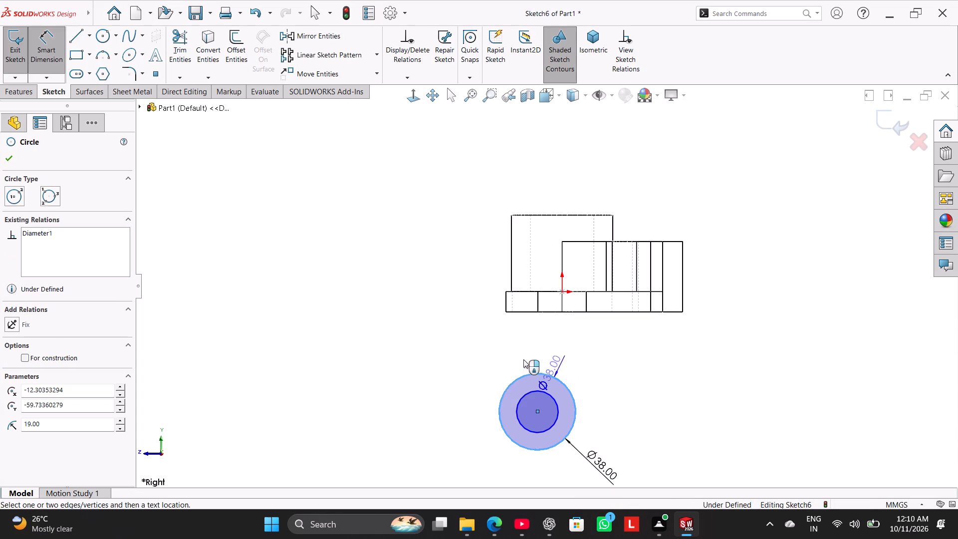
click(47, 53)
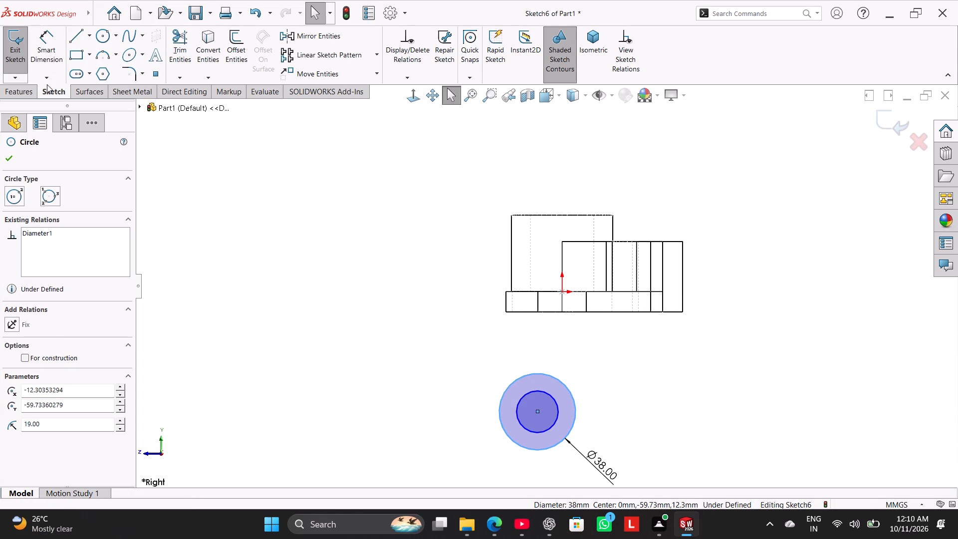
Dimension the inner circle's diameter at 20 mm.
click(47, 59)
click(553, 423)
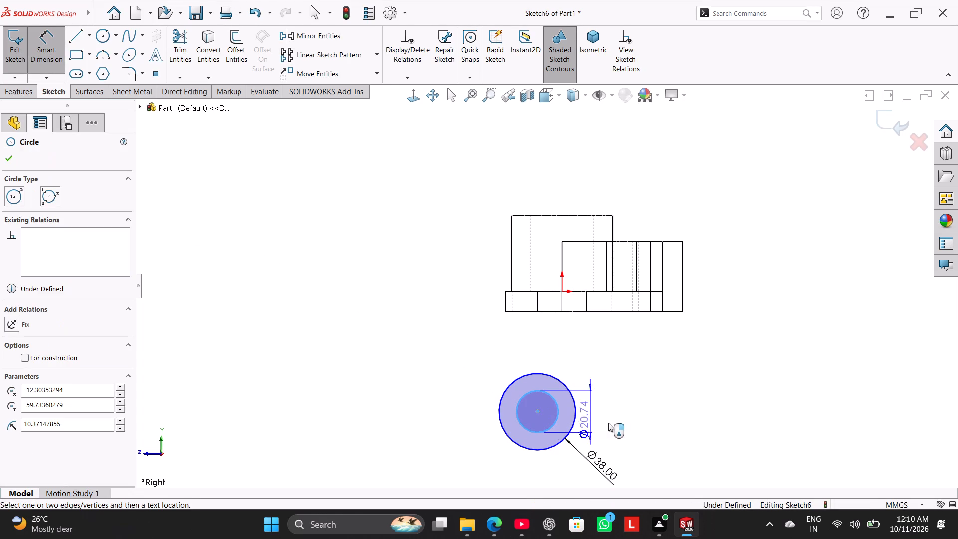
click(624, 426)
key(2)
key(0)
key(Return)
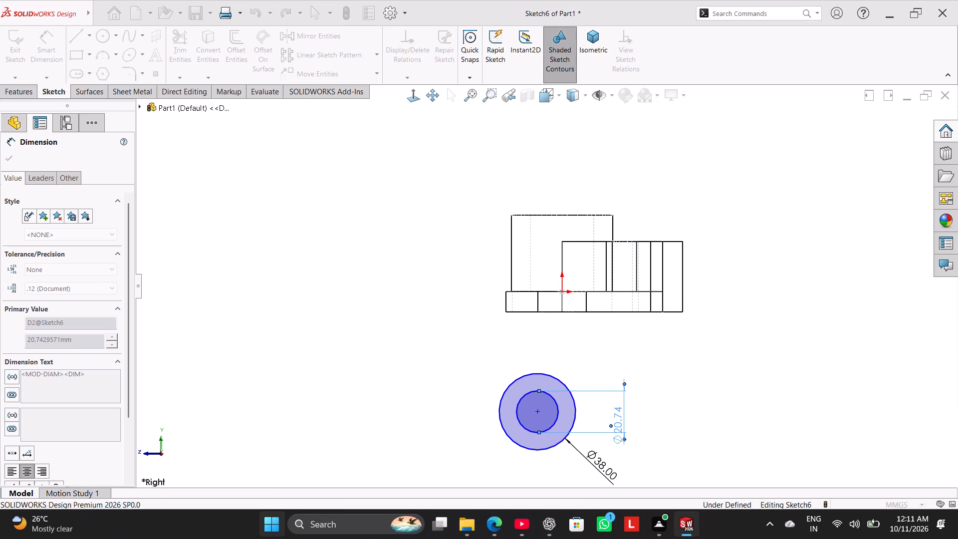
click(440, 306)
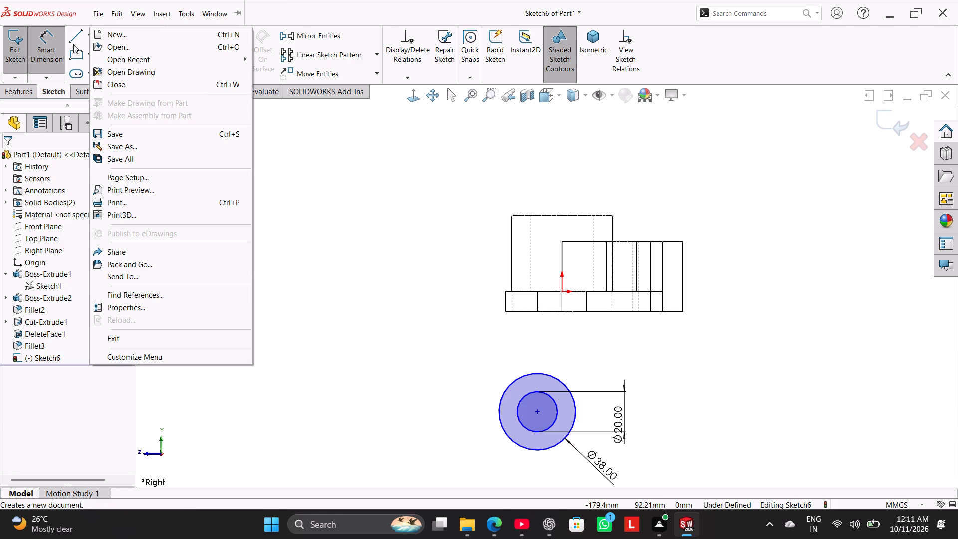
click(272, 168)
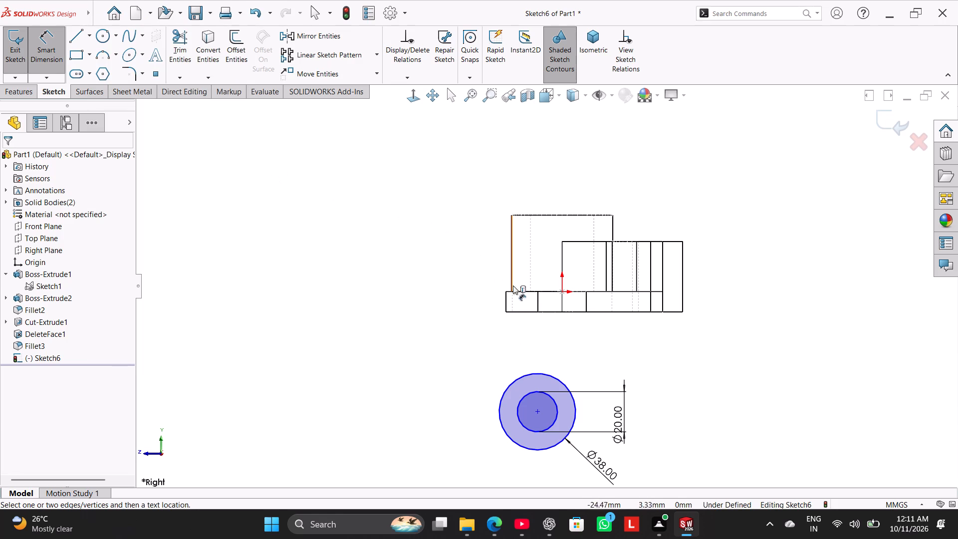
Dimension the vertical distance from the base plate's top edge to the circles' centre at 60 mm.
click(525, 292)
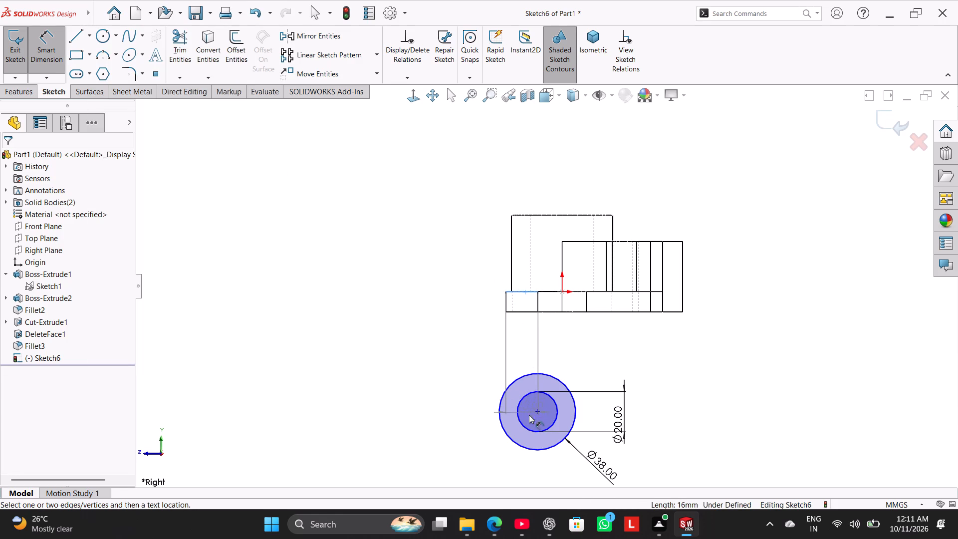
click(539, 411)
click(430, 353)
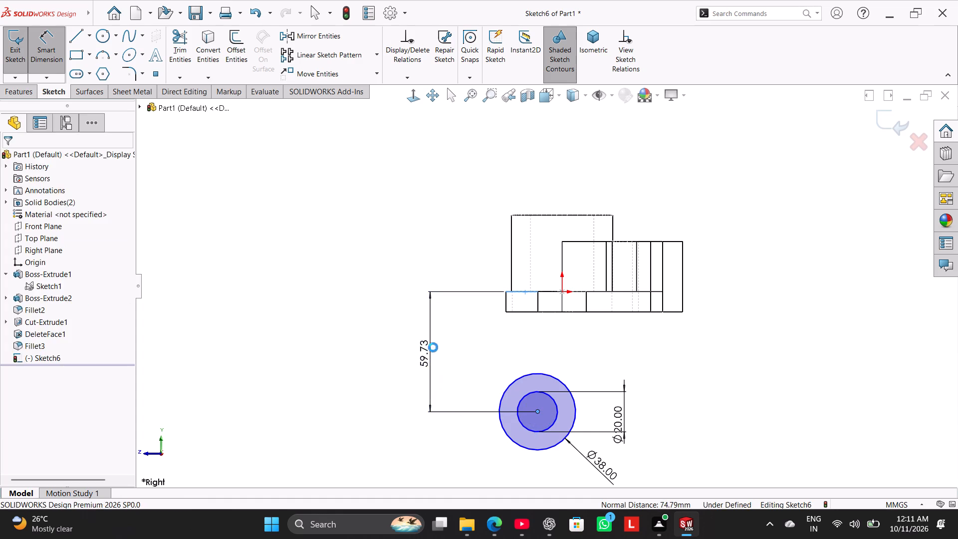
key(6)
key(0)
key(Return)
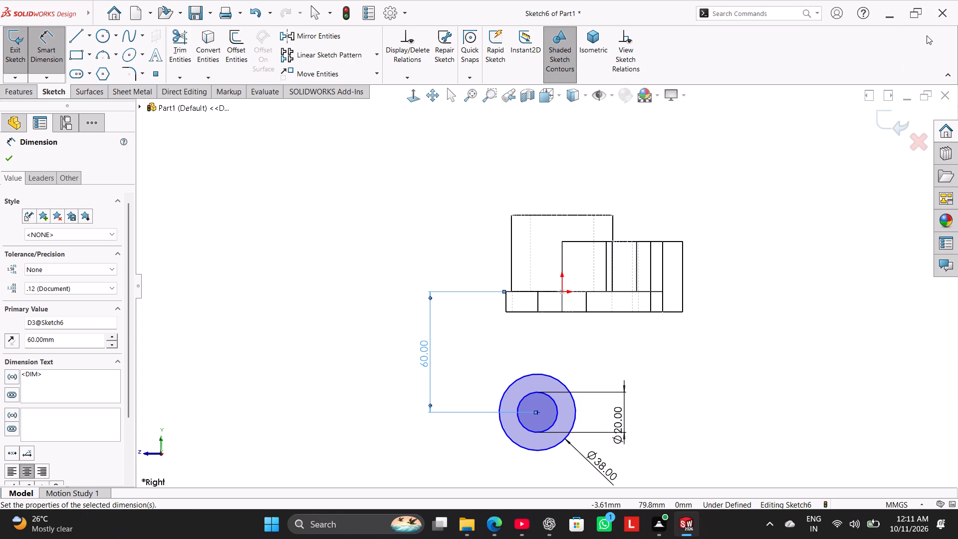
click(370, 205)
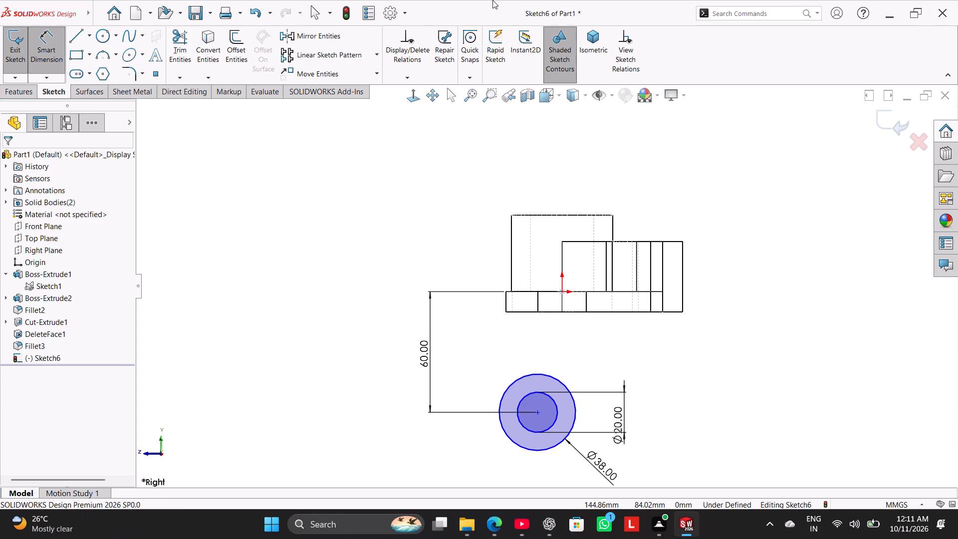
Draw a line about 46 mm long from the base plate's lower +Z corner down to the outer circle.
click(70, 34)
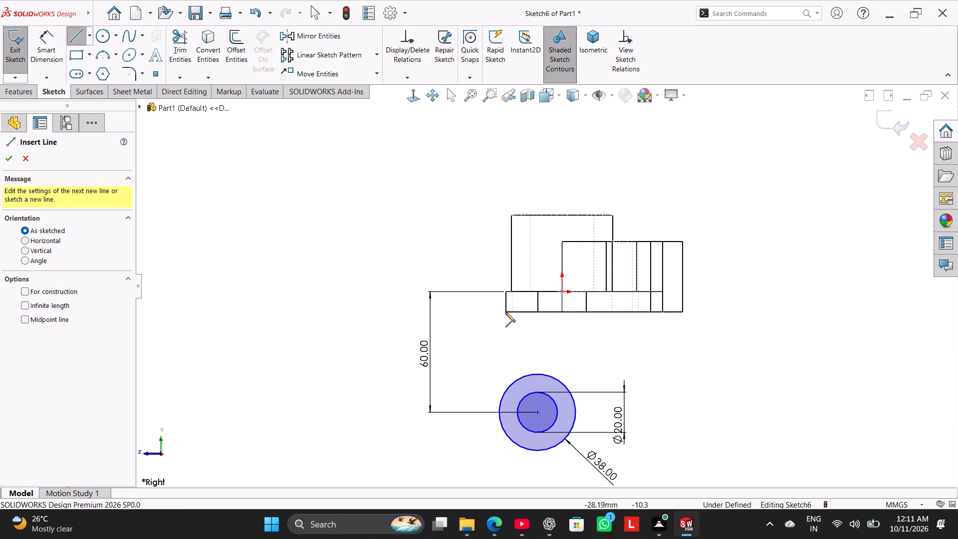
click(505, 310)
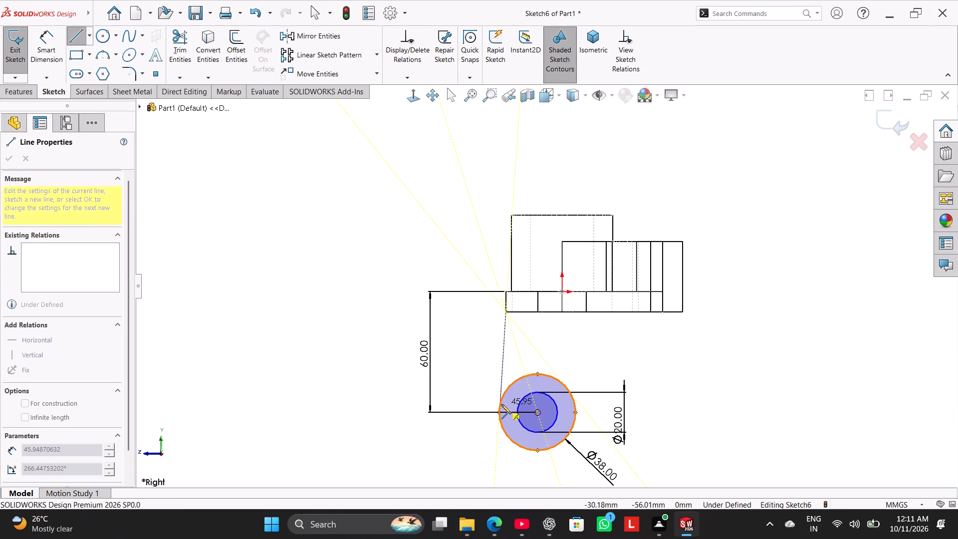
click(501, 404)
right_click(465, 365)
click(479, 371)
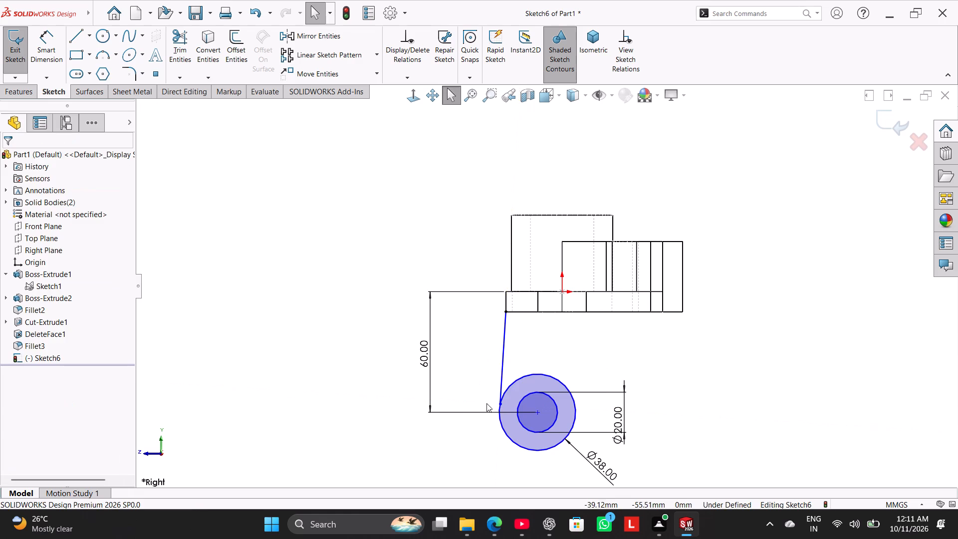
Add a tangent relation between the 38 mm circle and the line from the plate corner.
click(514, 380)
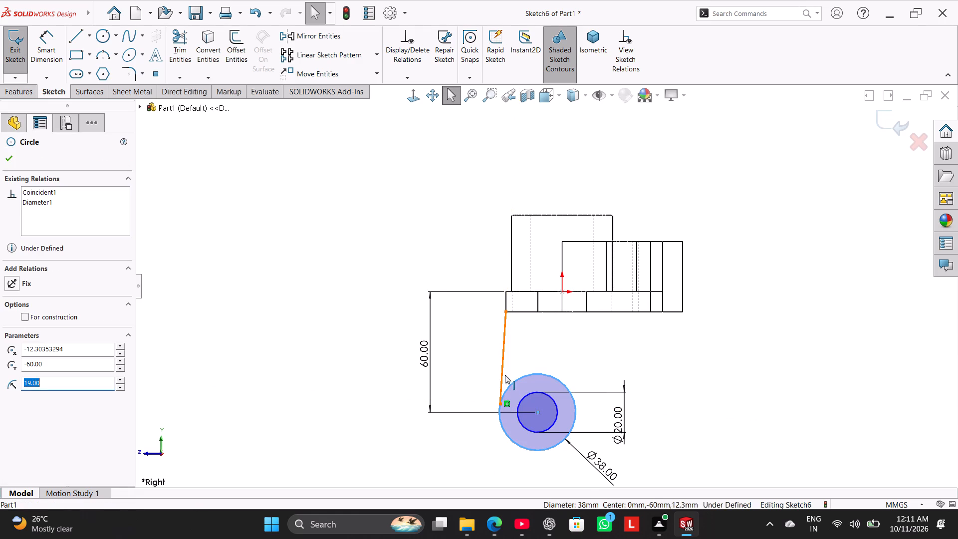
ctrl+click(503, 373)
click(39, 332)
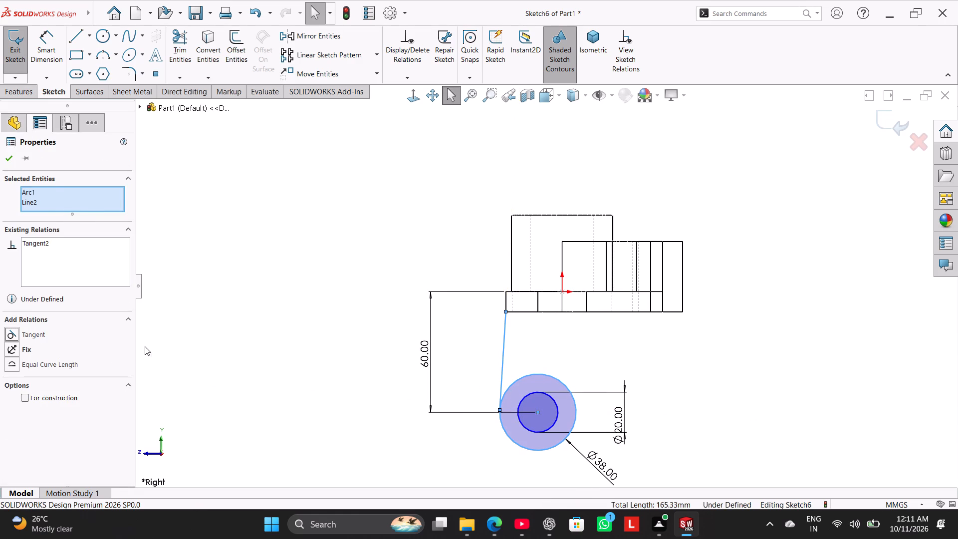
click(259, 344)
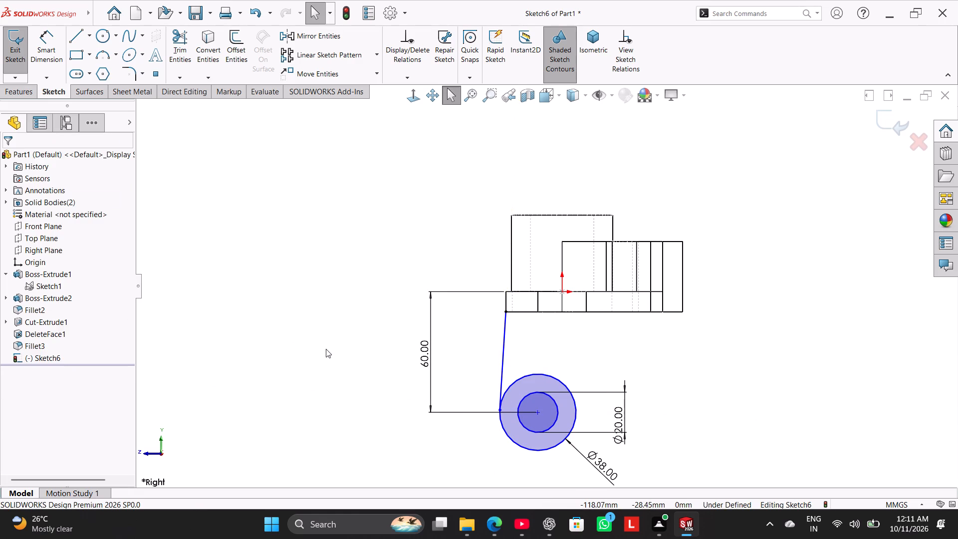
Turn on the display of sketch relations and align the circles' centre vertically with the origin.
drag(538, 412, 555, 413)
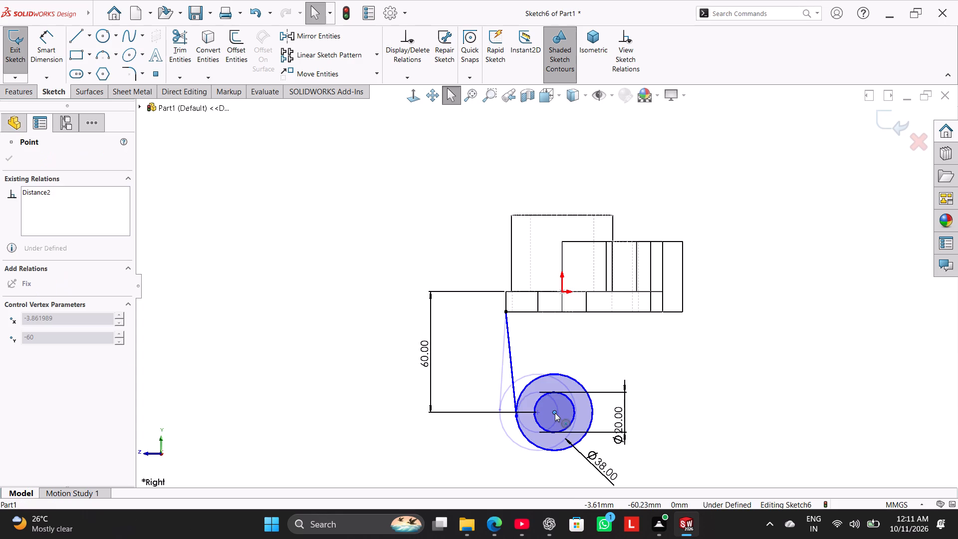
drag(555, 413, 552, 413)
click(635, 49)
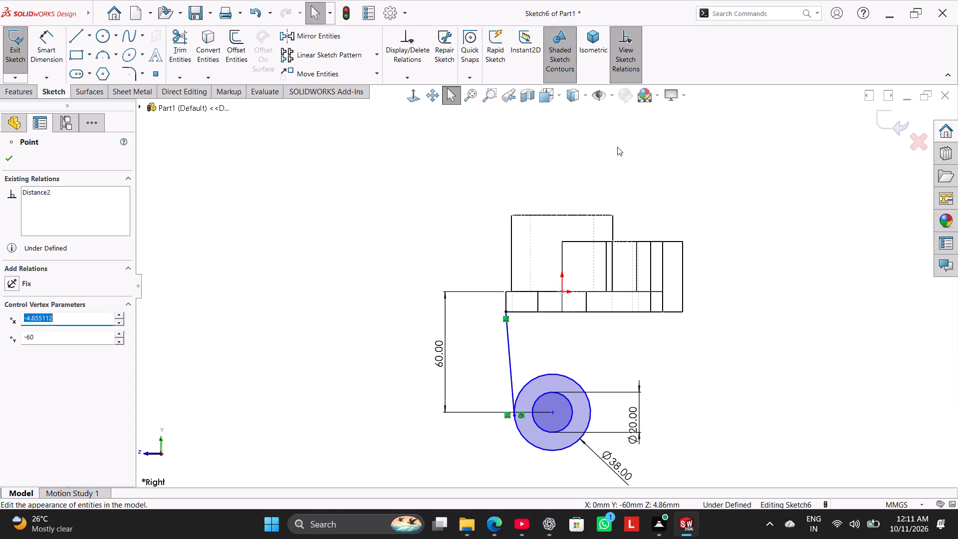
click(666, 336)
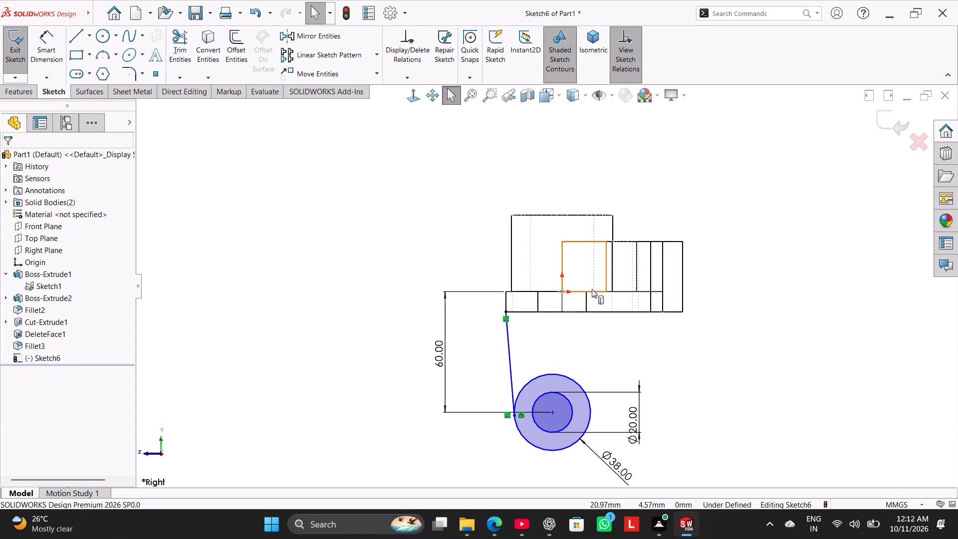
right_click(665, 353)
click(618, 354)
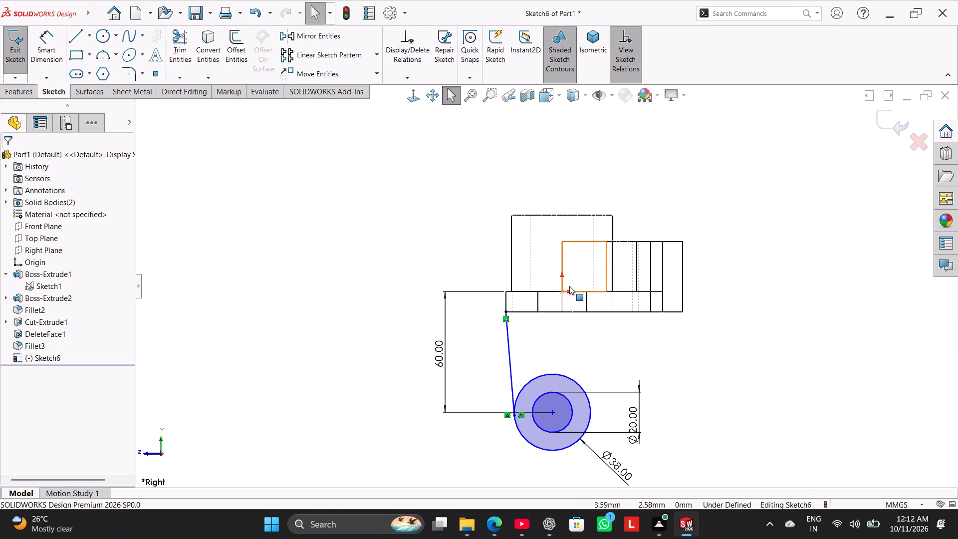
ctrl+click(561, 289)
ctrl+click(551, 413)
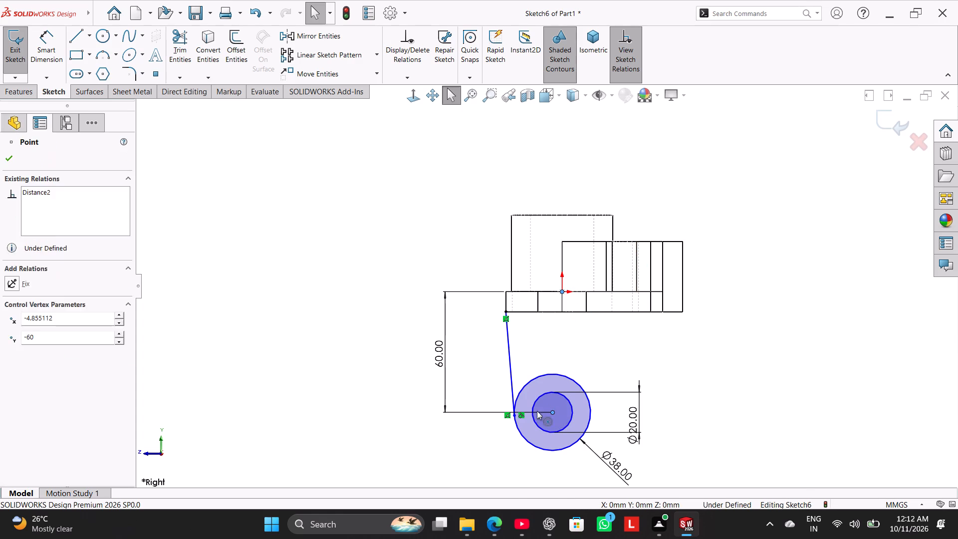
click(35, 348)
click(202, 319)
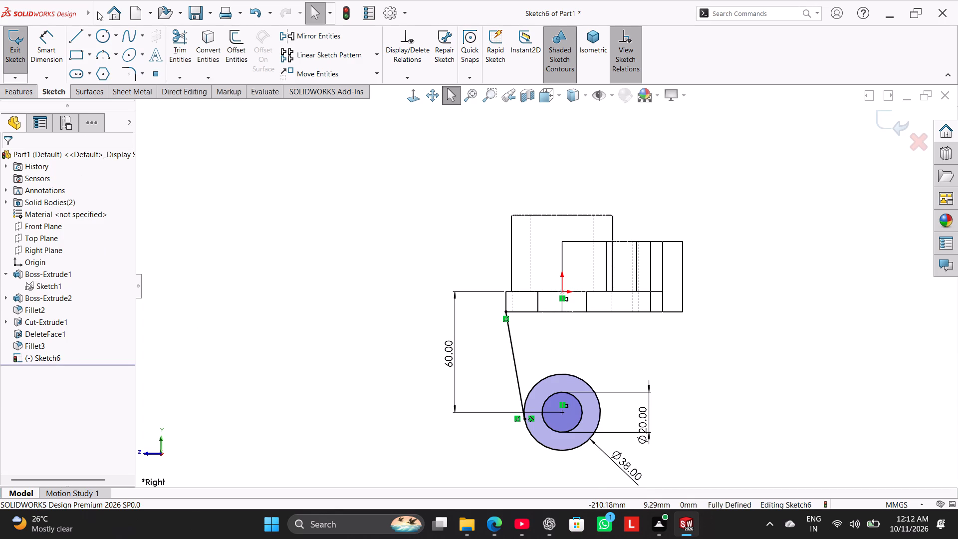
Draw a tangent line about 50 mm long from the outer circle's -Z side up toward the base plate's underside.
click(79, 35)
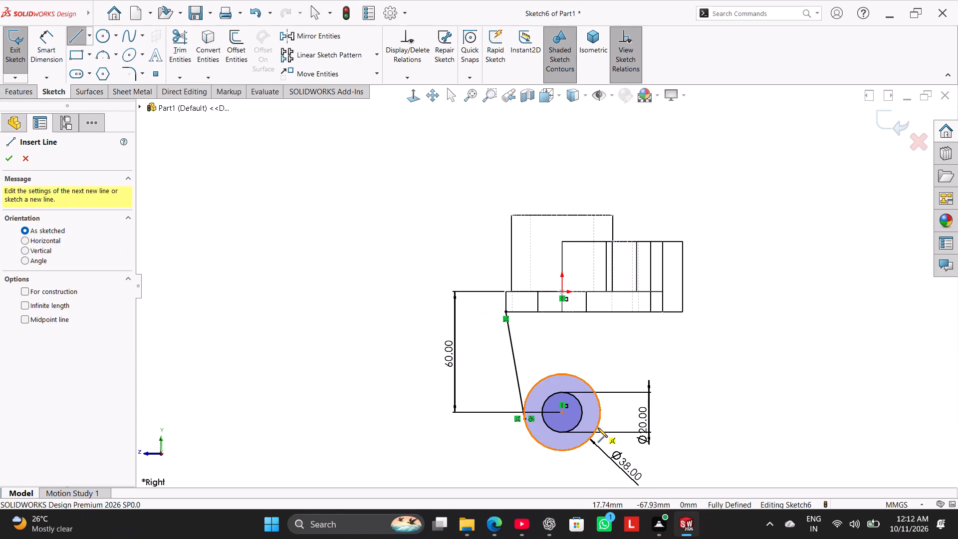
click(598, 428)
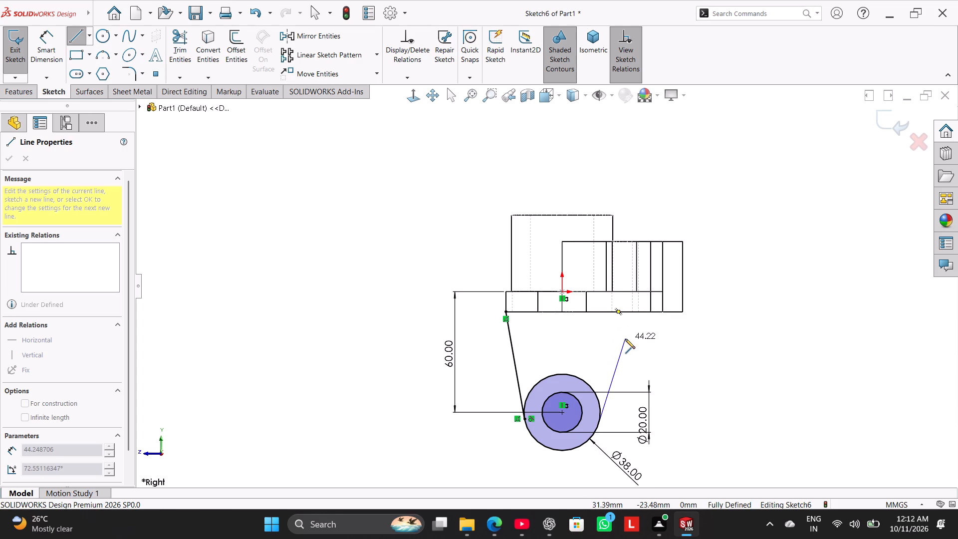
click(628, 327)
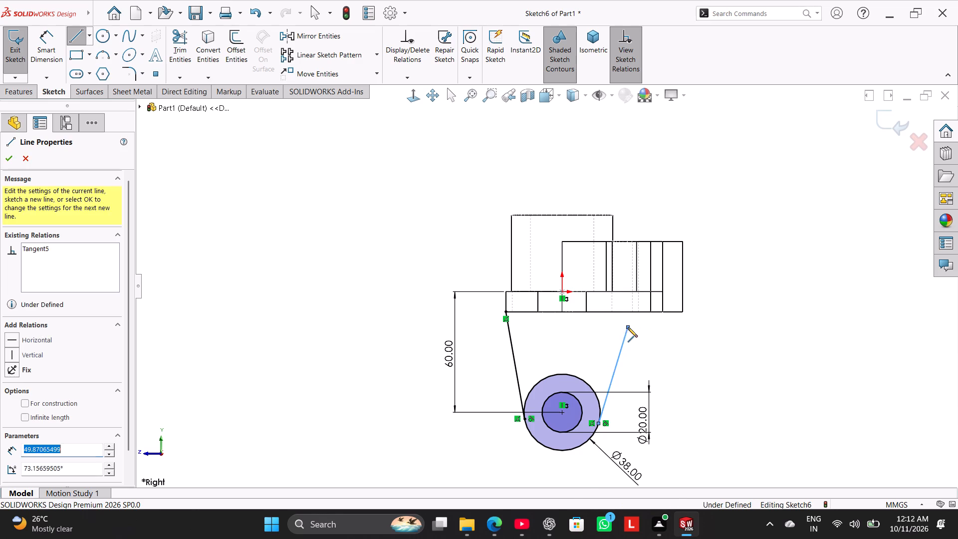
right_click(645, 343)
click(660, 352)
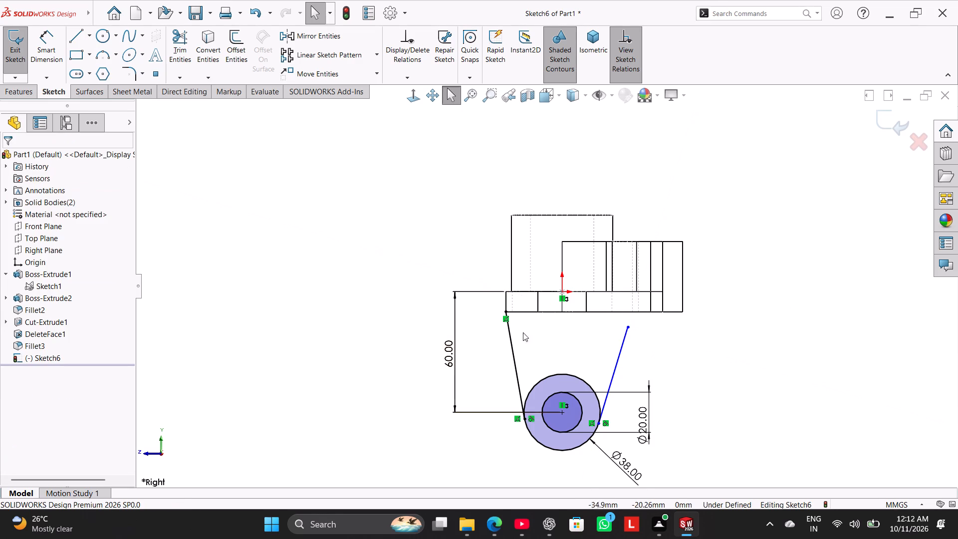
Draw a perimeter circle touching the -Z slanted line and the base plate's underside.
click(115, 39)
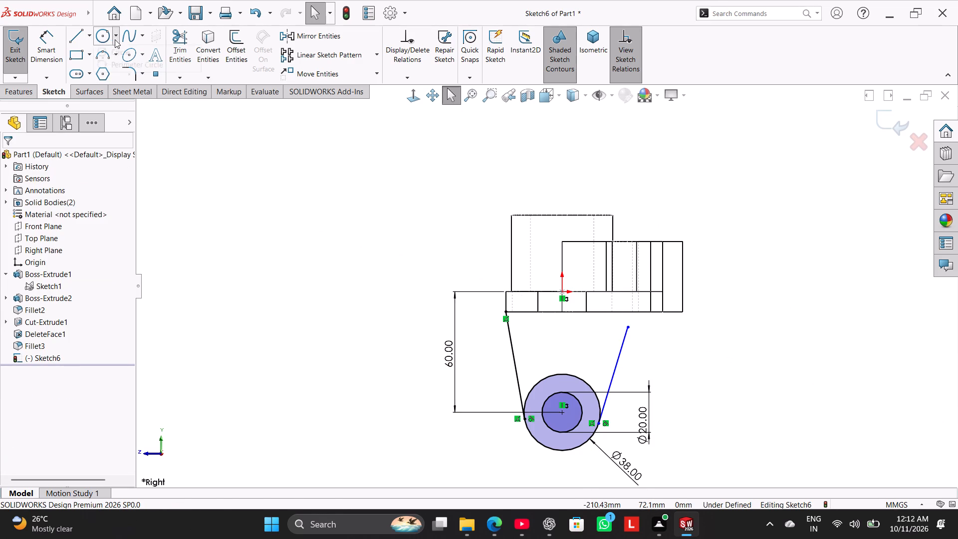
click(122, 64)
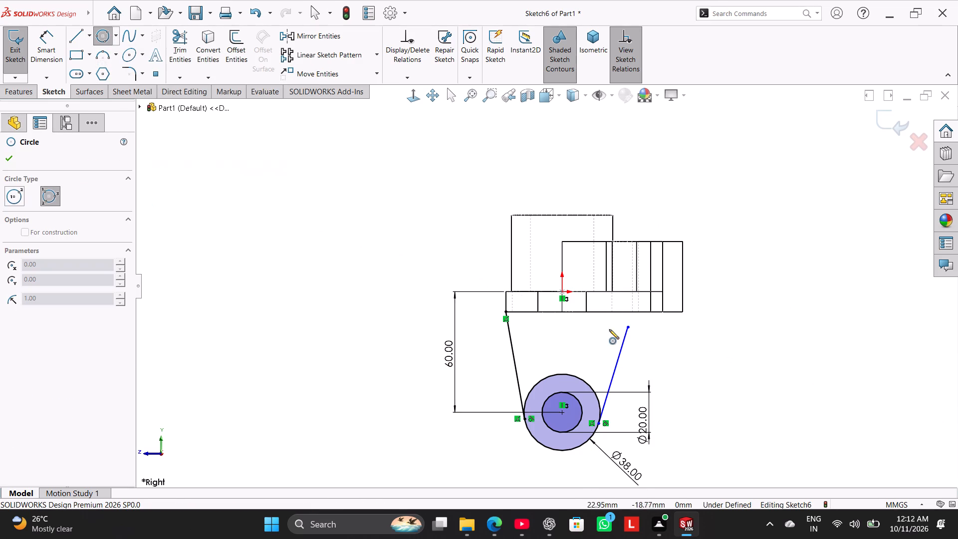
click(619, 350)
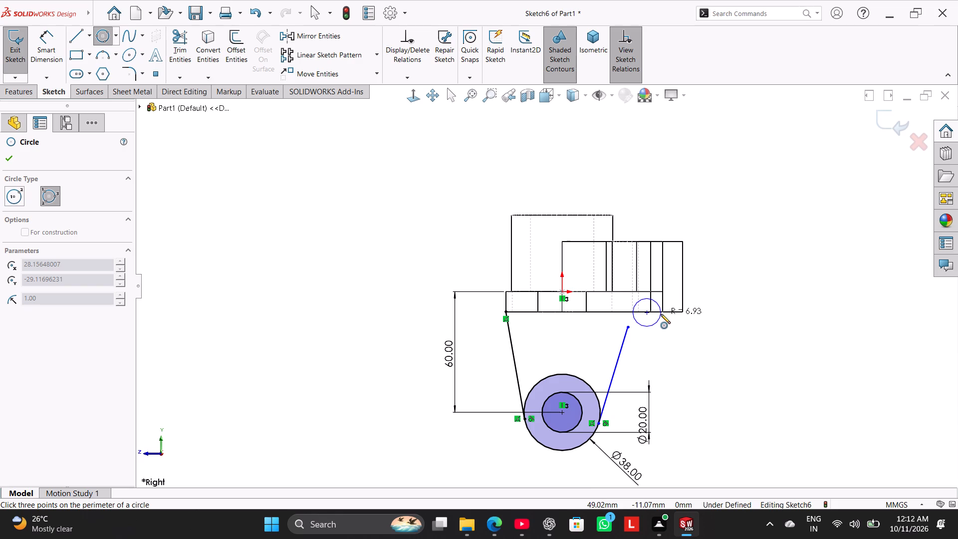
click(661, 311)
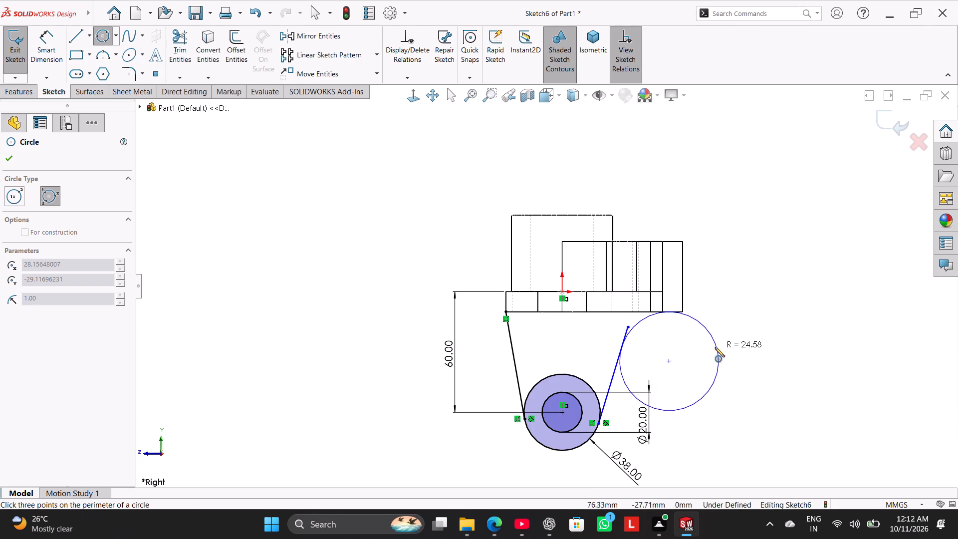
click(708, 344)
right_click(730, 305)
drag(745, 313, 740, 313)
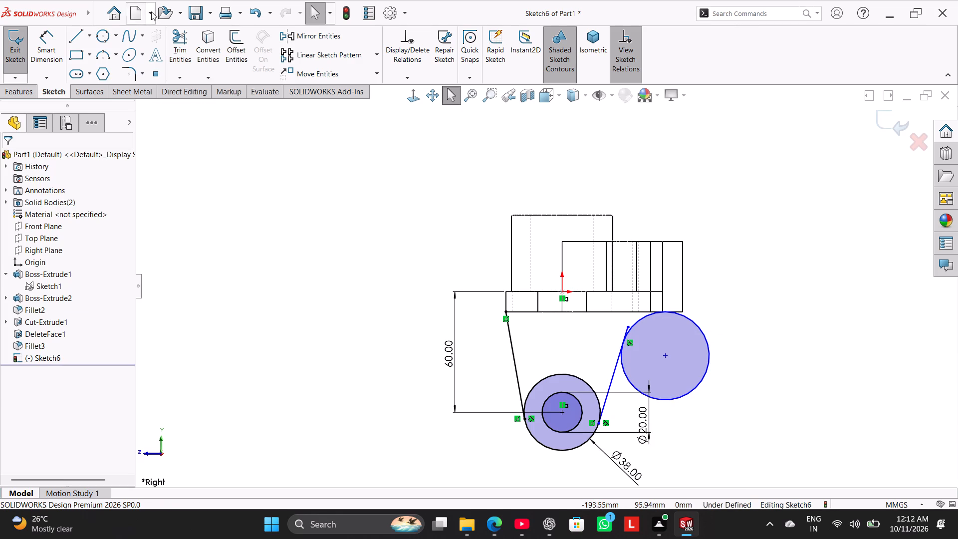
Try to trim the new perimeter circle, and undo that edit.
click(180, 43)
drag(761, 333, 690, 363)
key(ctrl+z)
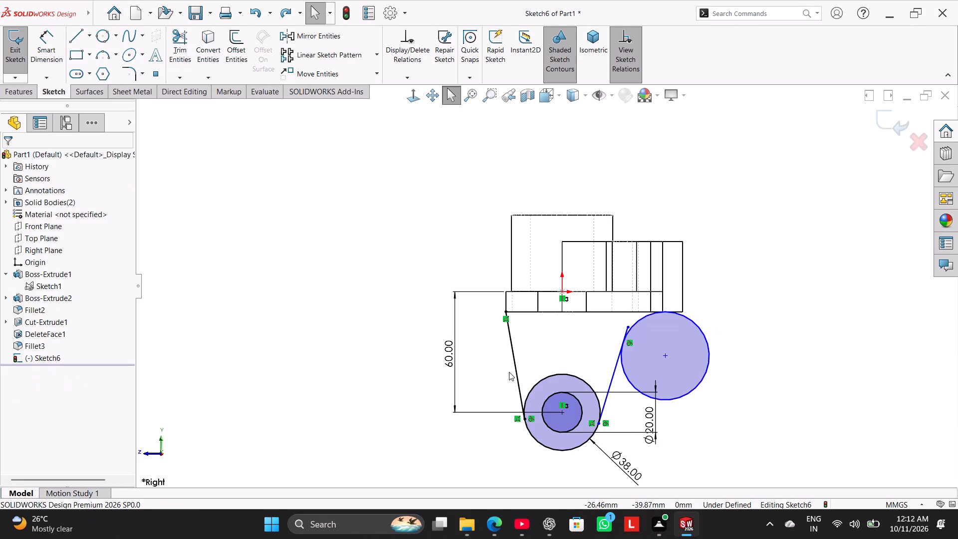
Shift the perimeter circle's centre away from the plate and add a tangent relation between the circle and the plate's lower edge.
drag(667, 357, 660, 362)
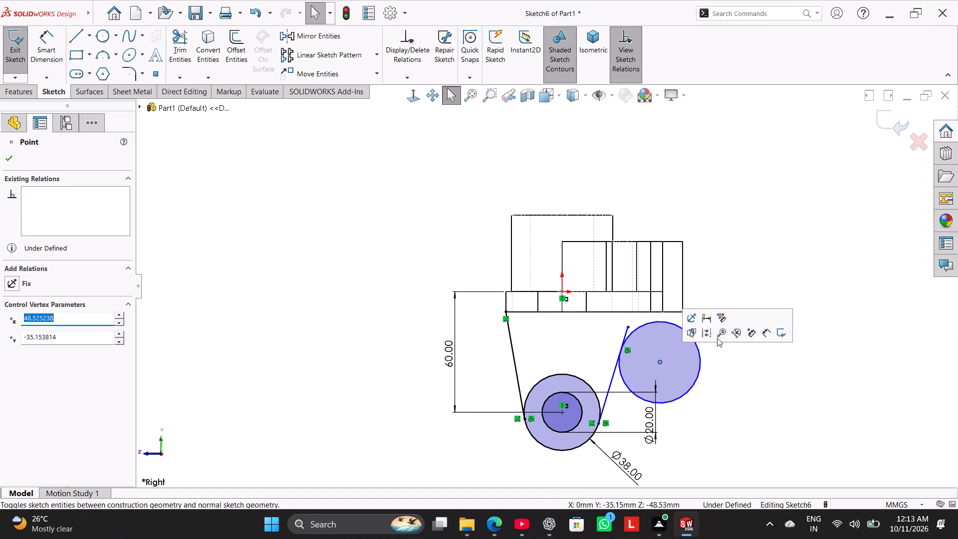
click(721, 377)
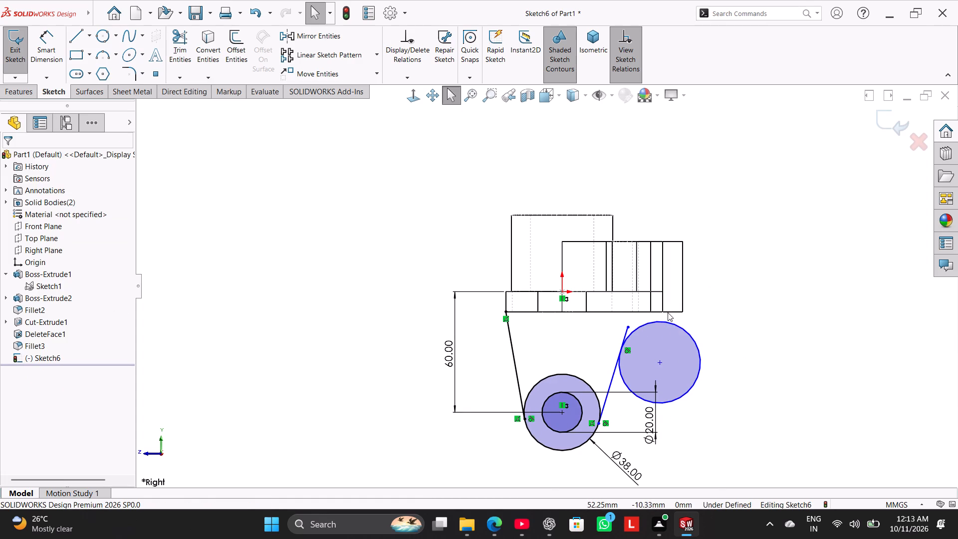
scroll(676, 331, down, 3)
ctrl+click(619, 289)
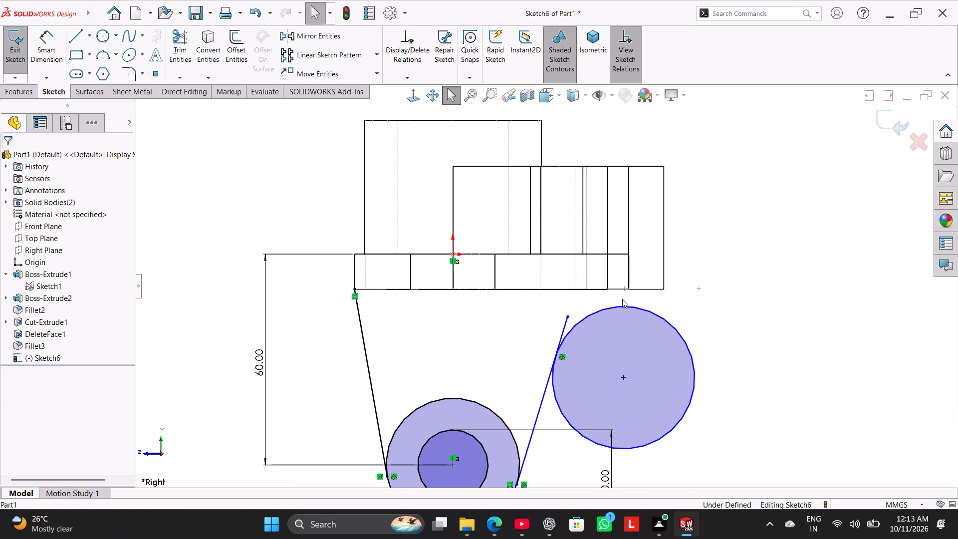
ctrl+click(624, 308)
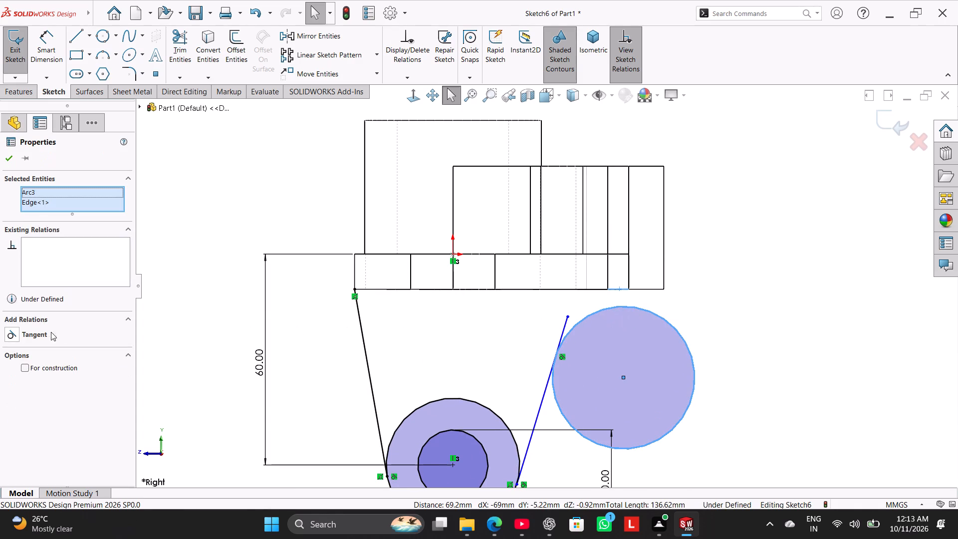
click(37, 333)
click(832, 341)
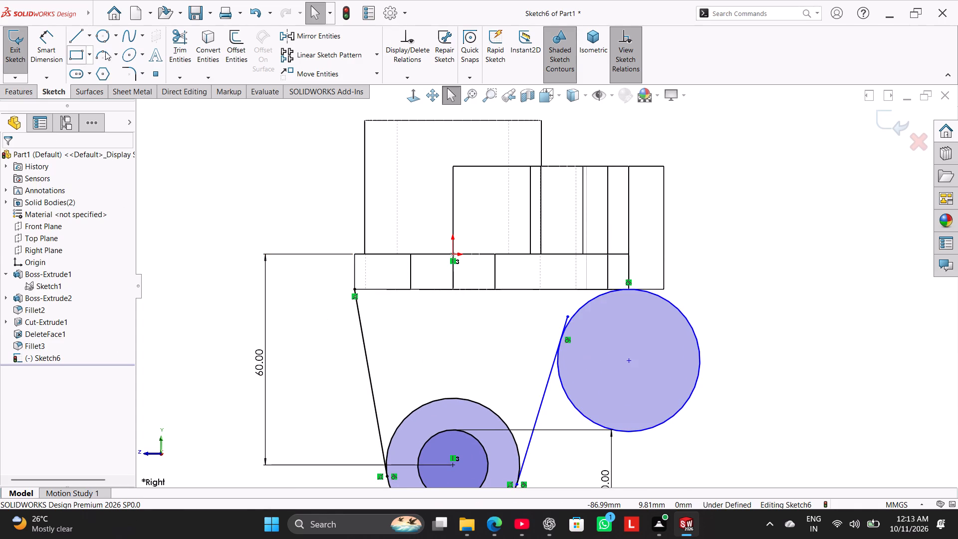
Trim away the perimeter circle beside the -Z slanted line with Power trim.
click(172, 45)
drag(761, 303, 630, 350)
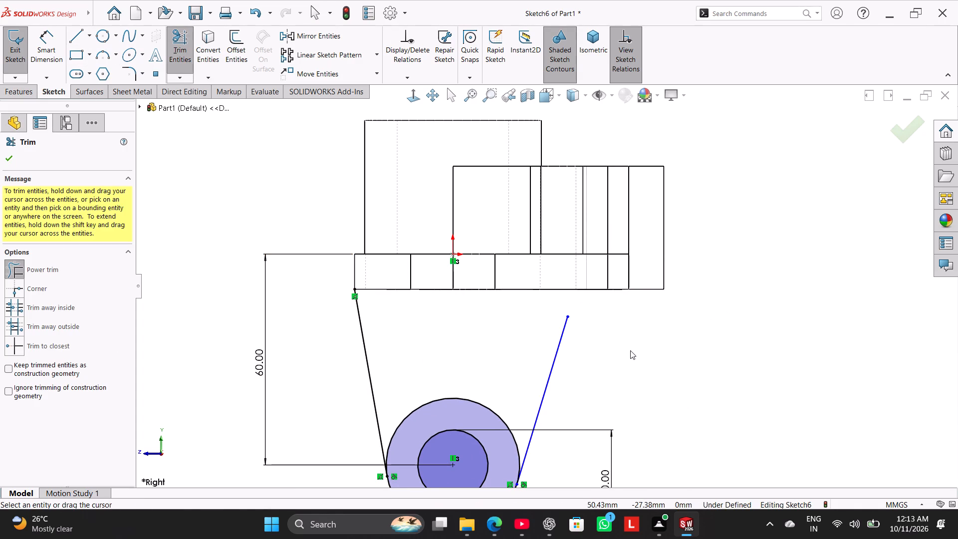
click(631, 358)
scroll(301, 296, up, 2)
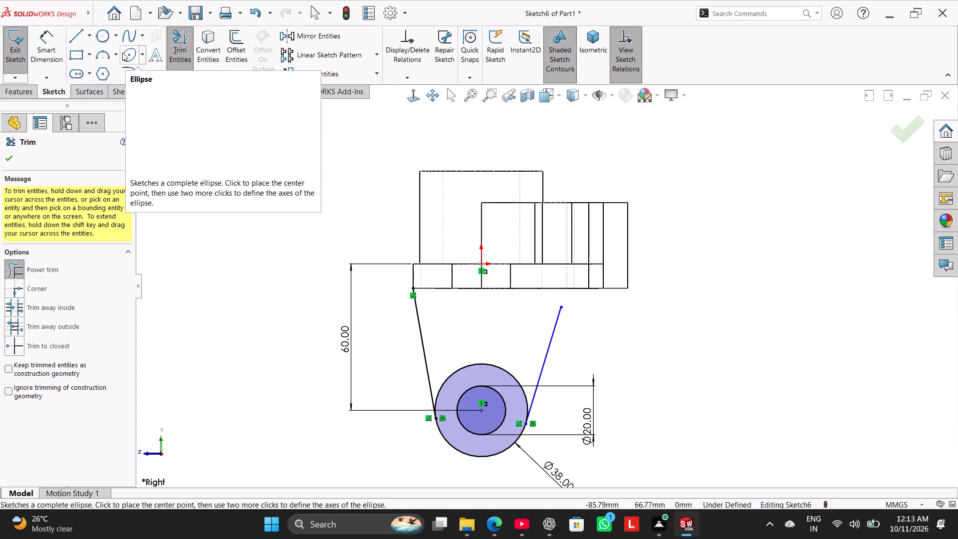
Draw a 19 mm vertical centerline from the circles' centre up to the top of the 38 mm circle.
click(91, 34)
click(96, 63)
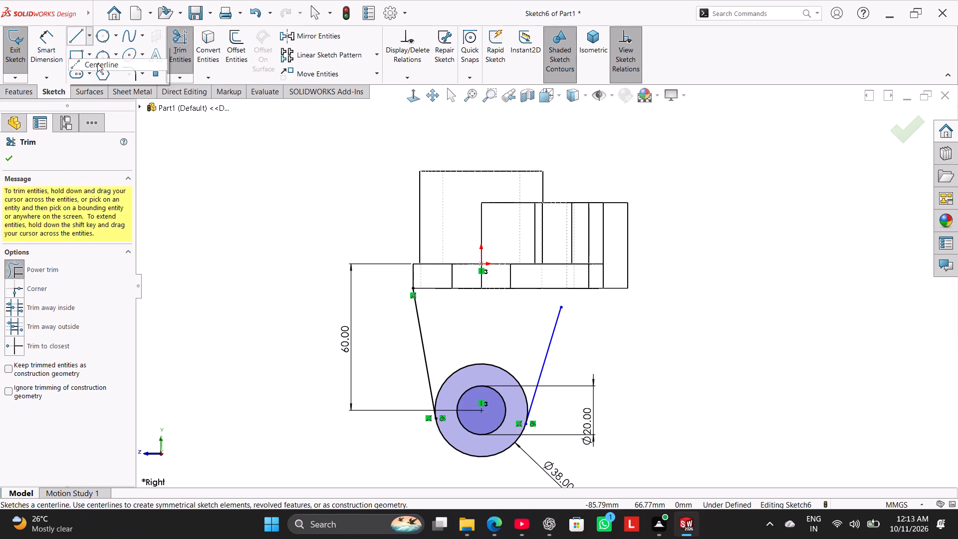
click(480, 412)
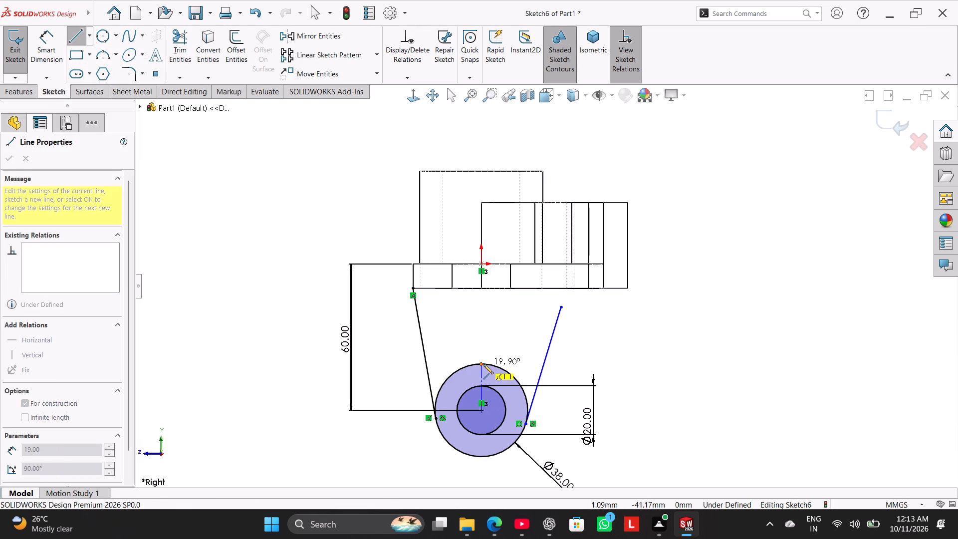
click(483, 364)
right_click(483, 342)
click(496, 348)
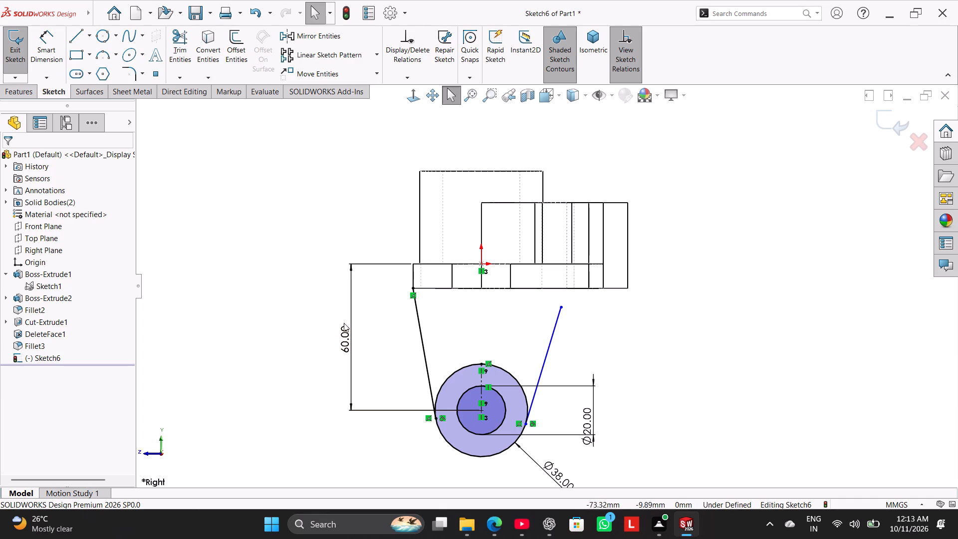
Mirror the +Z tangent line about the vertical centerline.
ctrl+click(423, 349)
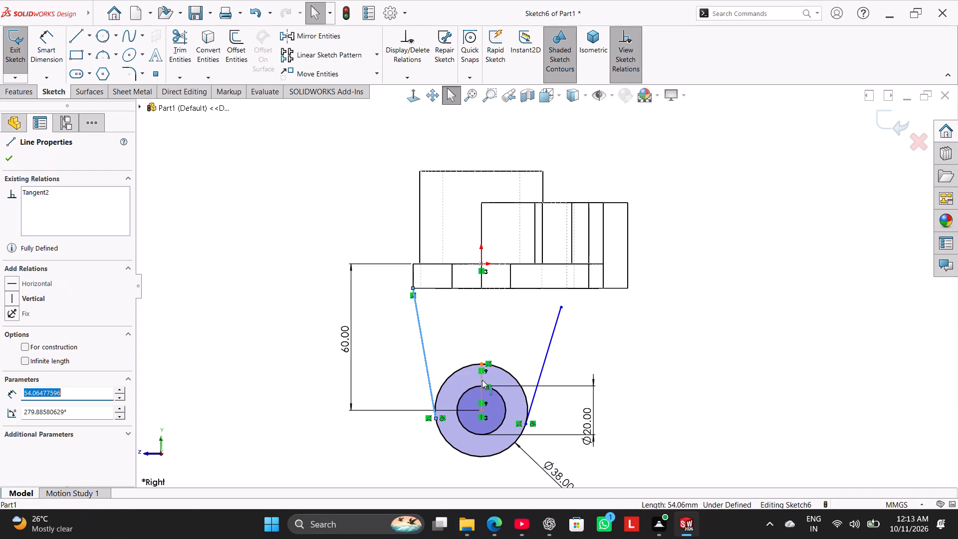
ctrl+click(482, 380)
click(355, 35)
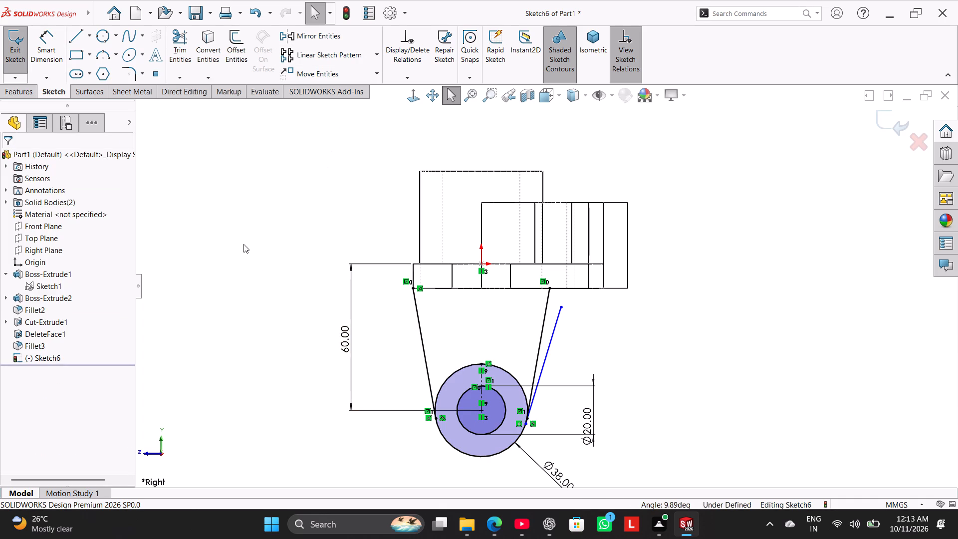
right_click(242, 244)
drag(215, 268, 224, 274)
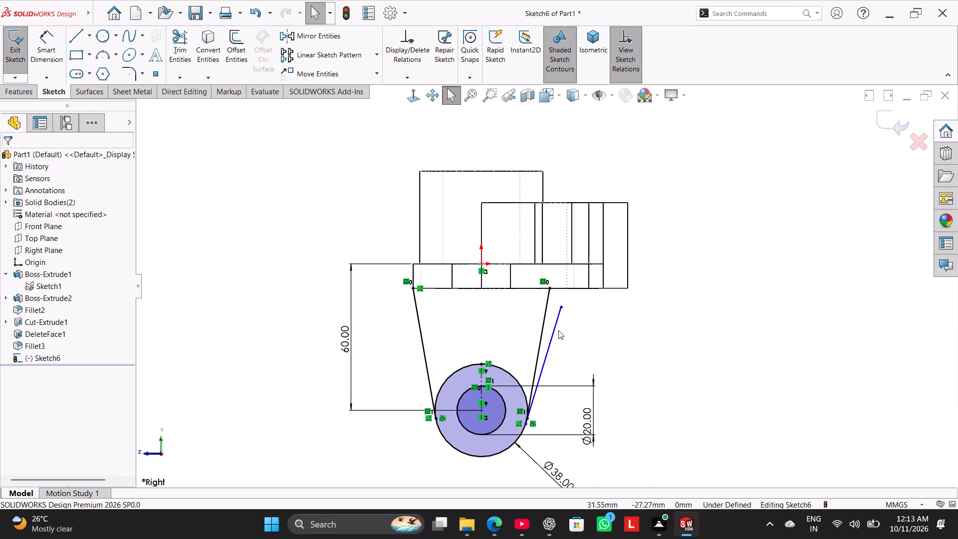
Delete the under-defined slanted line on the outer circle's -Z side.
right_click(554, 326)
click(601, 474)
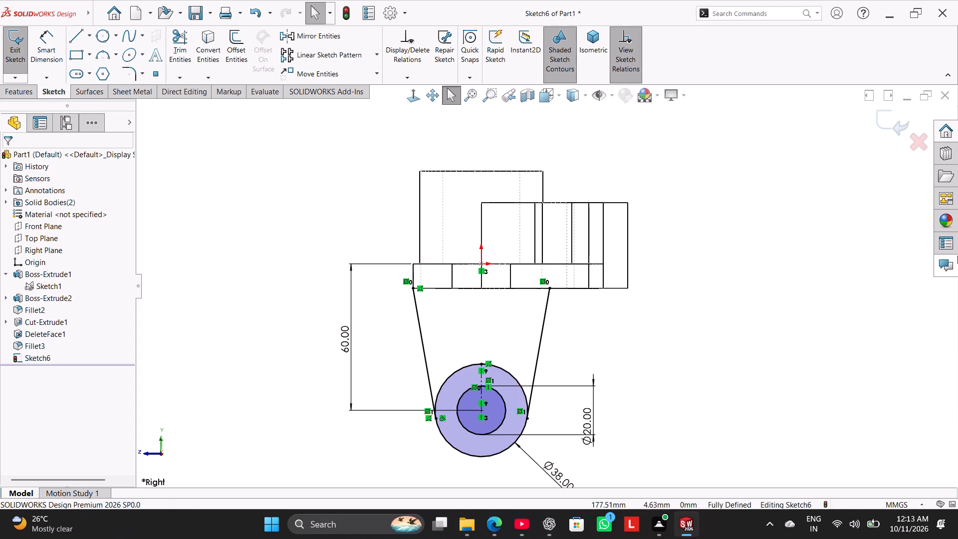
Draw a 56 mm horizontal line along the plate's underside joining the upper ends of the two tangent lines.
middle_drag(622, 333, 634, 226)
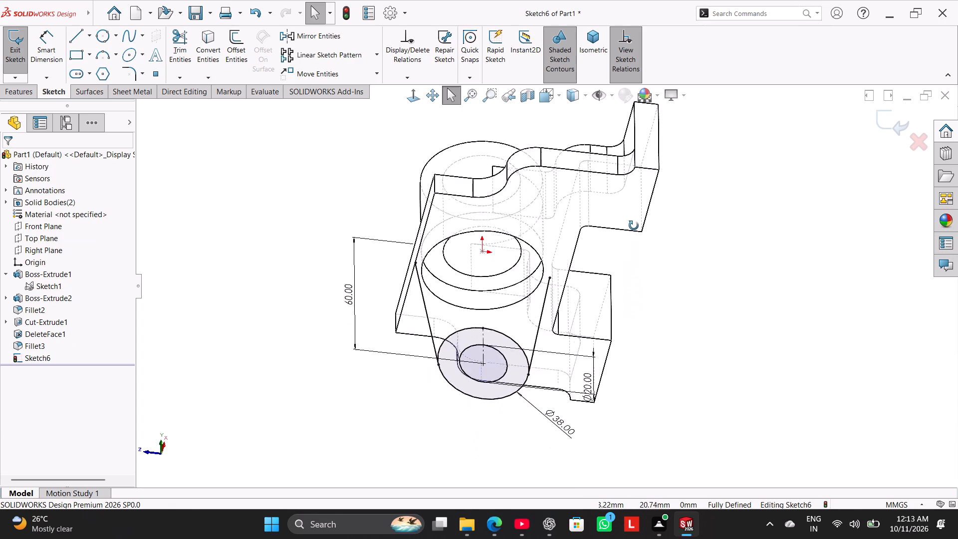
middle_drag(634, 226, 652, 339)
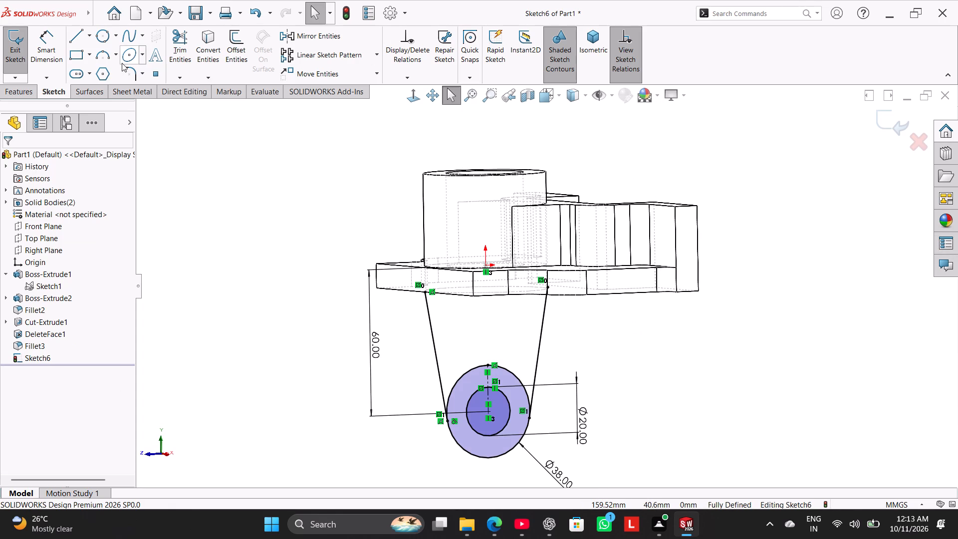
click(407, 98)
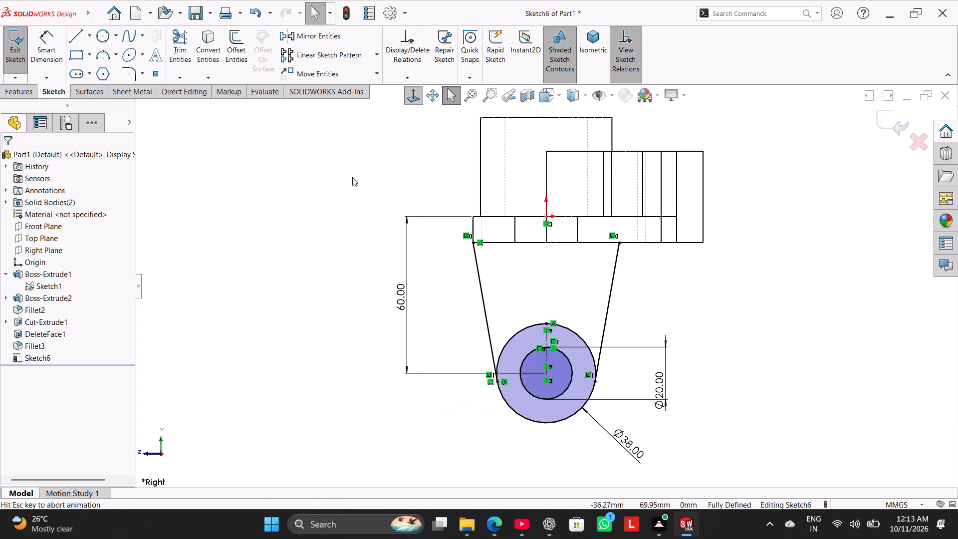
click(70, 36)
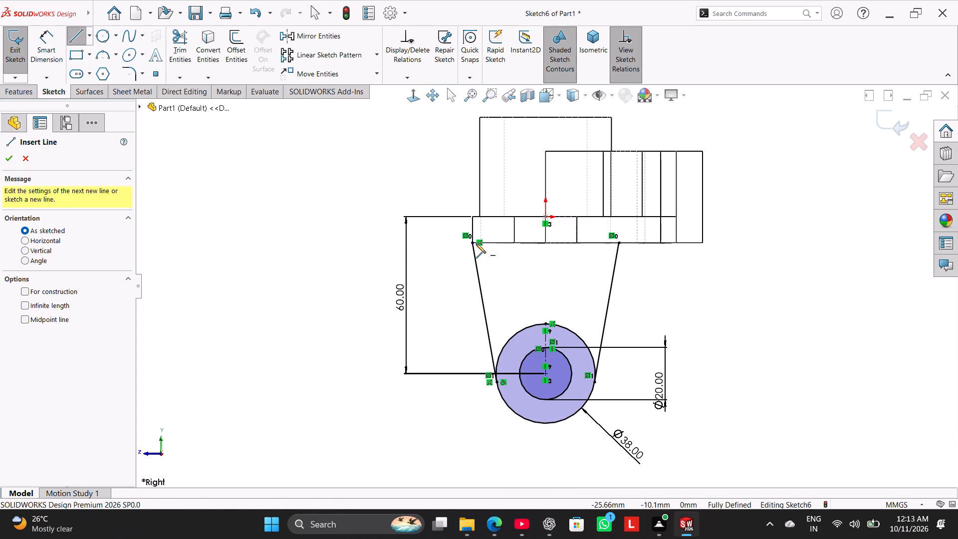
click(472, 244)
click(620, 242)
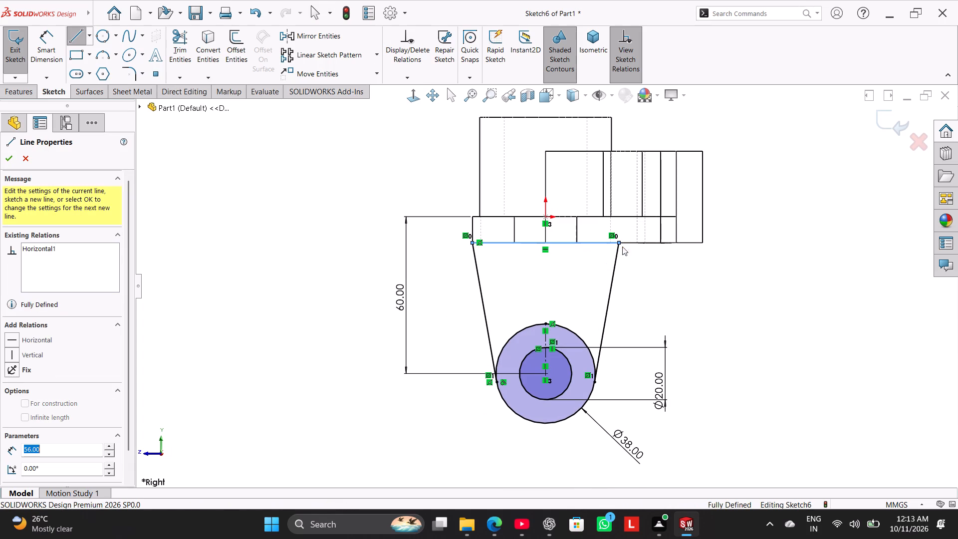
right_click(658, 288)
click(676, 295)
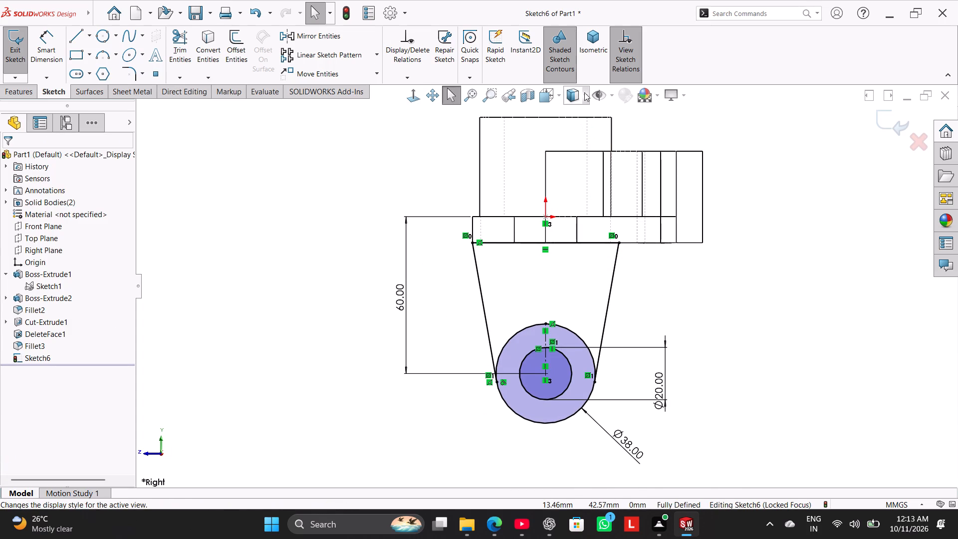
Change the model's display style to Shaded With Edges.
click(584, 92)
click(576, 115)
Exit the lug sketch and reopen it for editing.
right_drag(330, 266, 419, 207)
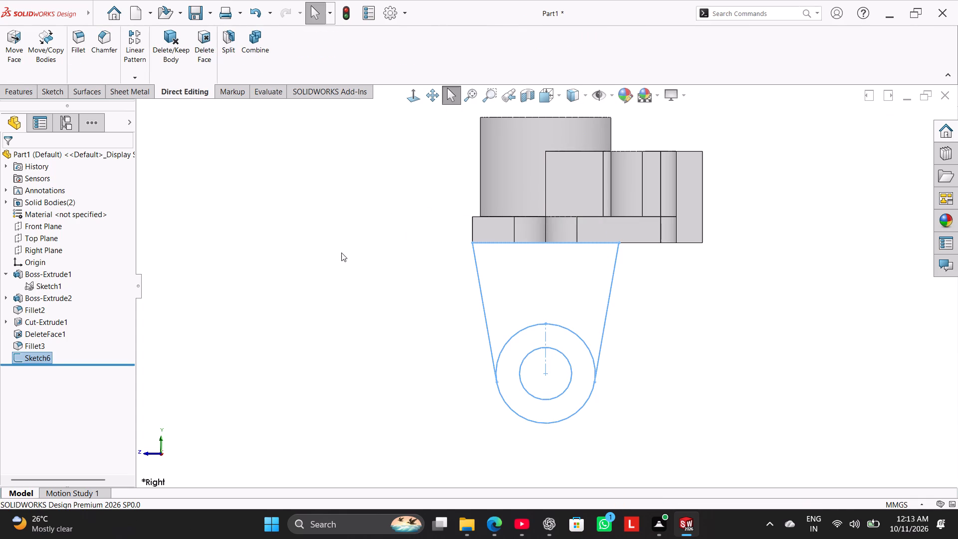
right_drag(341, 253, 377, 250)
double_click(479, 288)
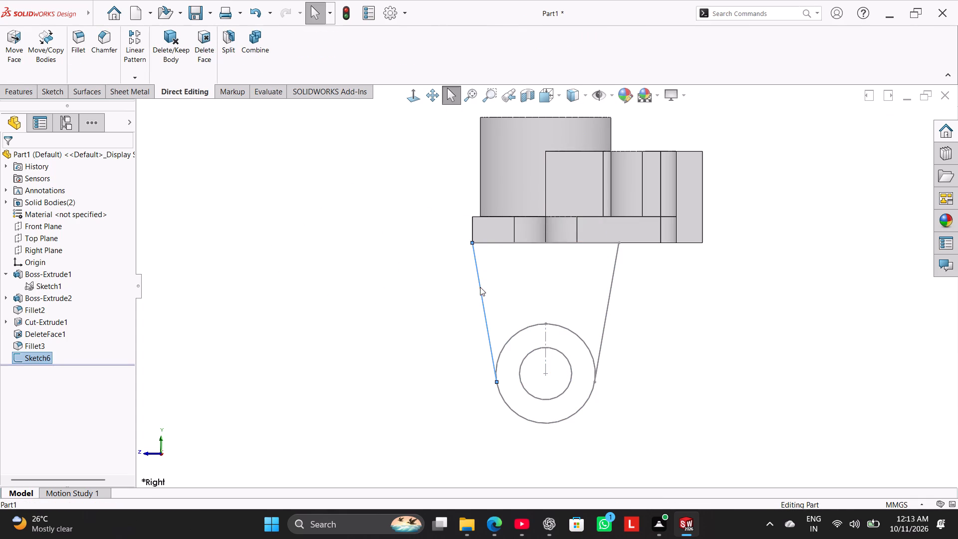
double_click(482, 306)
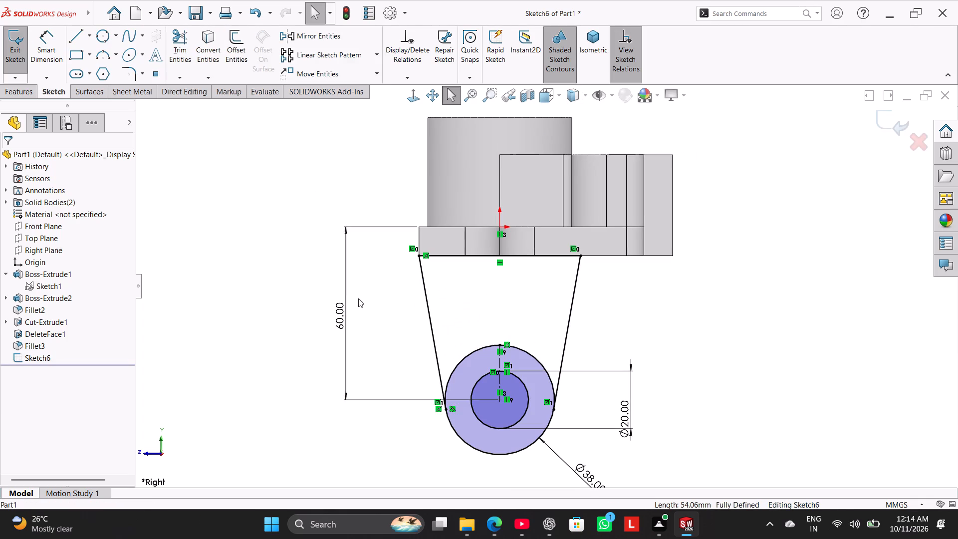
Start a boss extrusion of the lug sketch from the plate's +X end face beside the notch, with the direction reversed toward the plate.
click(585, 57)
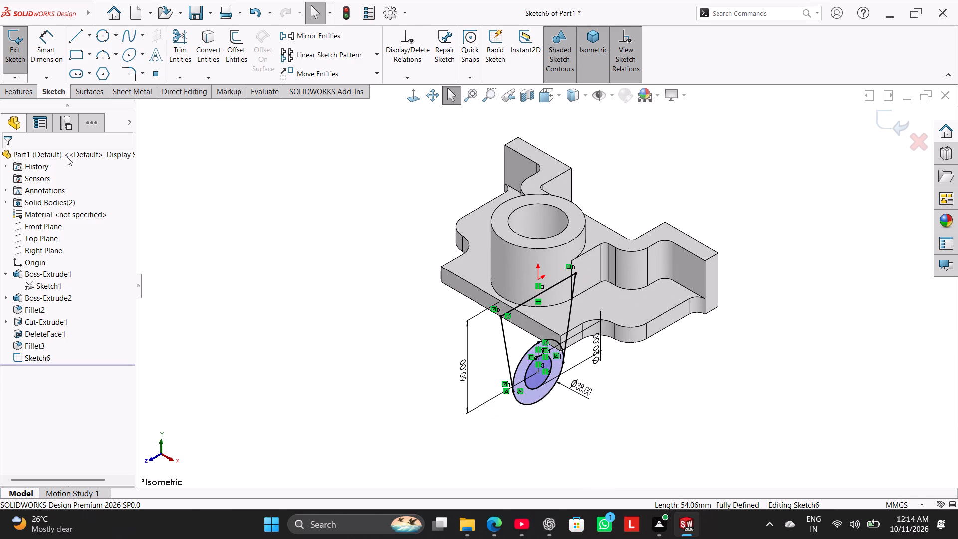
click(24, 91)
click(26, 61)
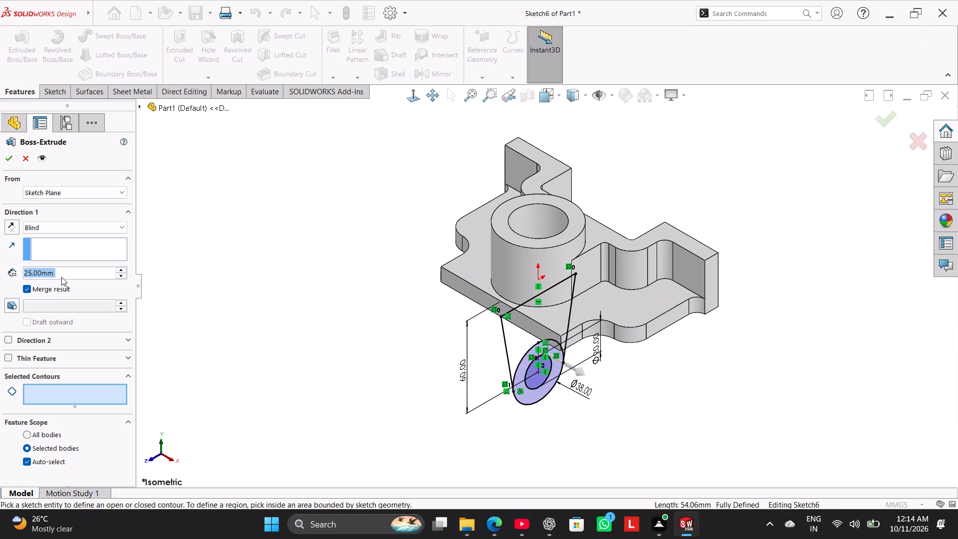
click(80, 188)
click(84, 212)
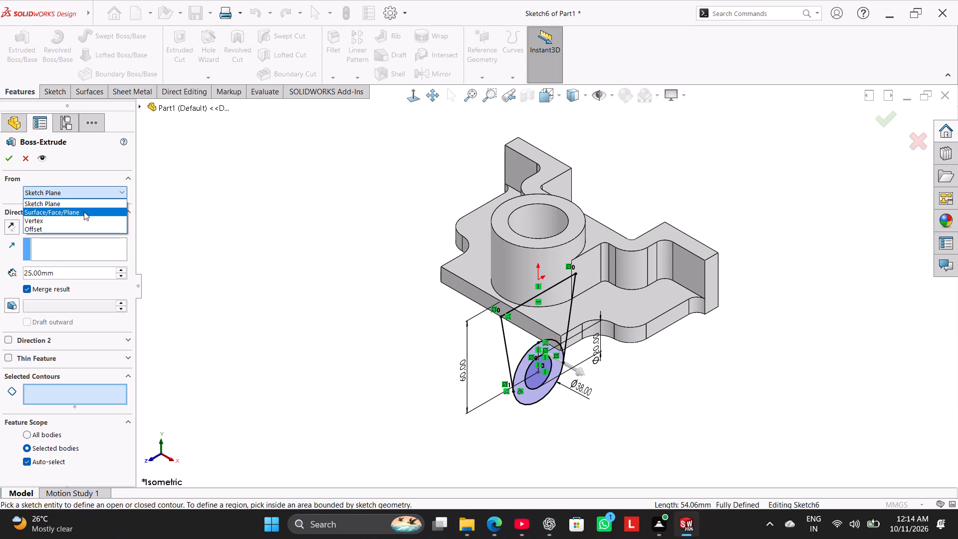
click(572, 339)
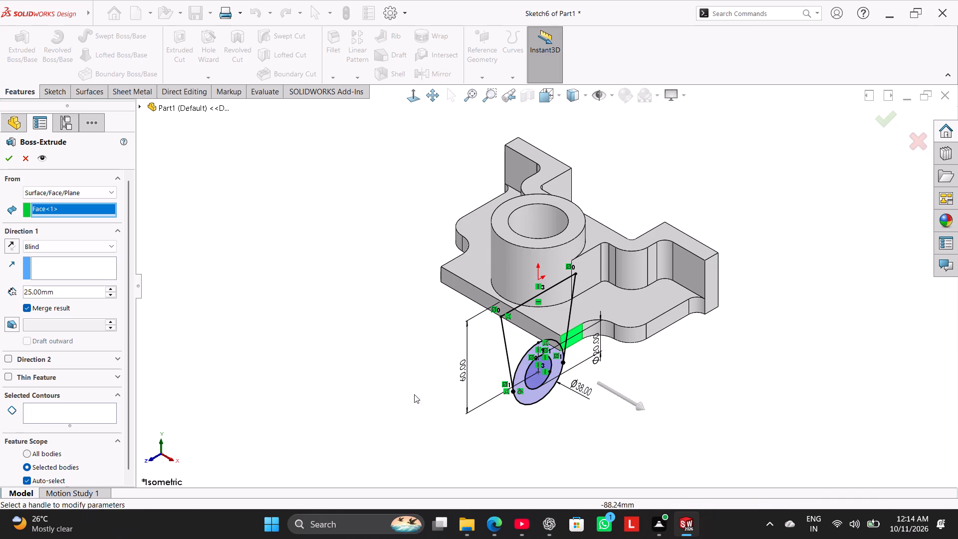
middle_drag(371, 386, 397, 339)
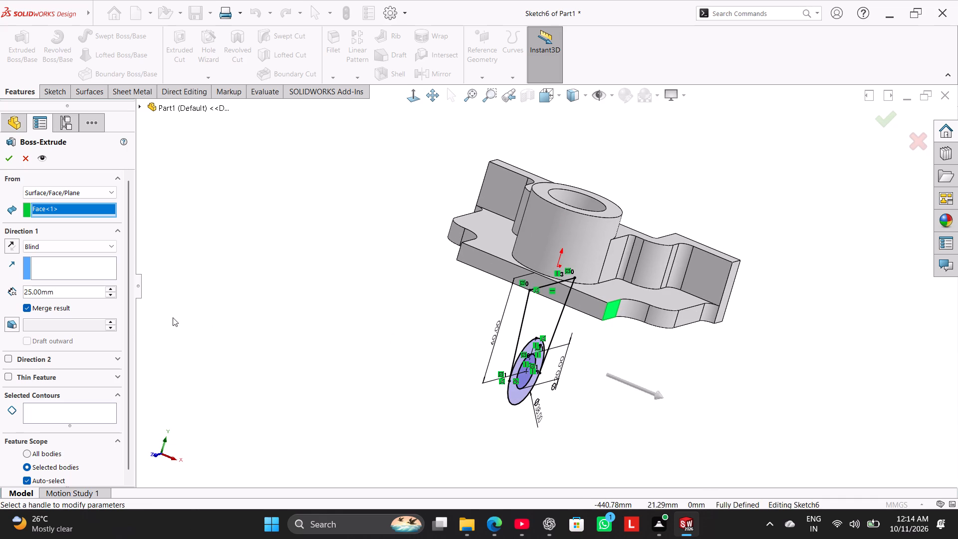
click(11, 246)
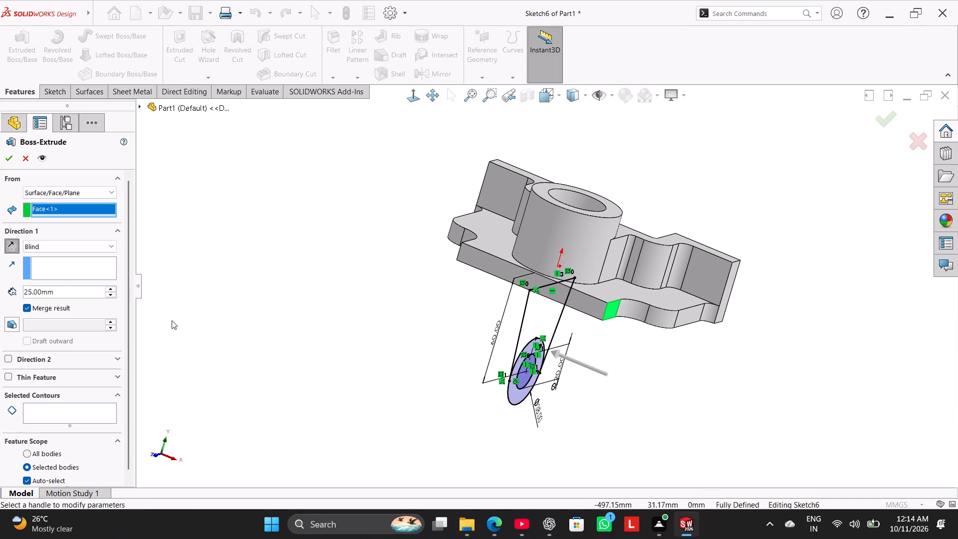
Extrude the tapered region between the tangent lines and the outer circle 10 mm blind, with Merge result on.
click(92, 409)
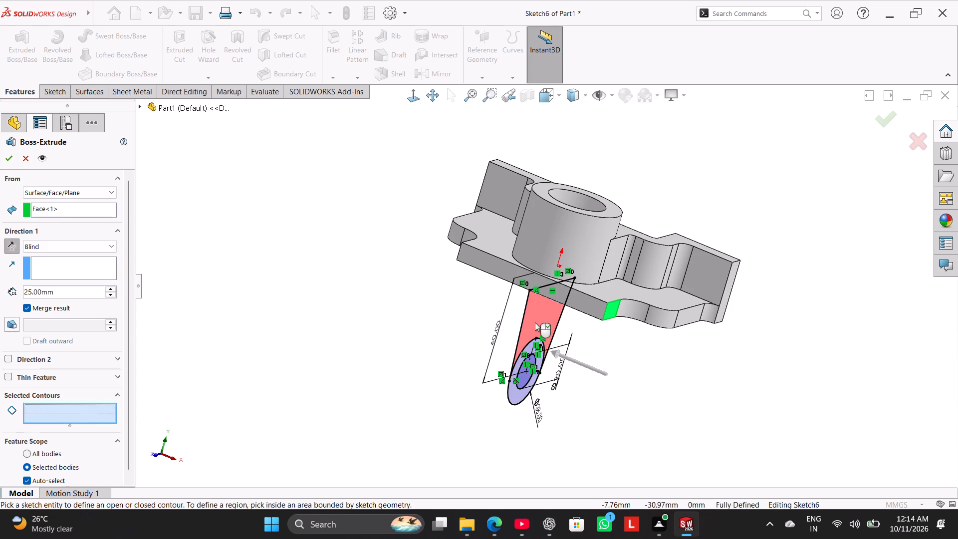
click(535, 322)
middle_drag(410, 358, 429, 375)
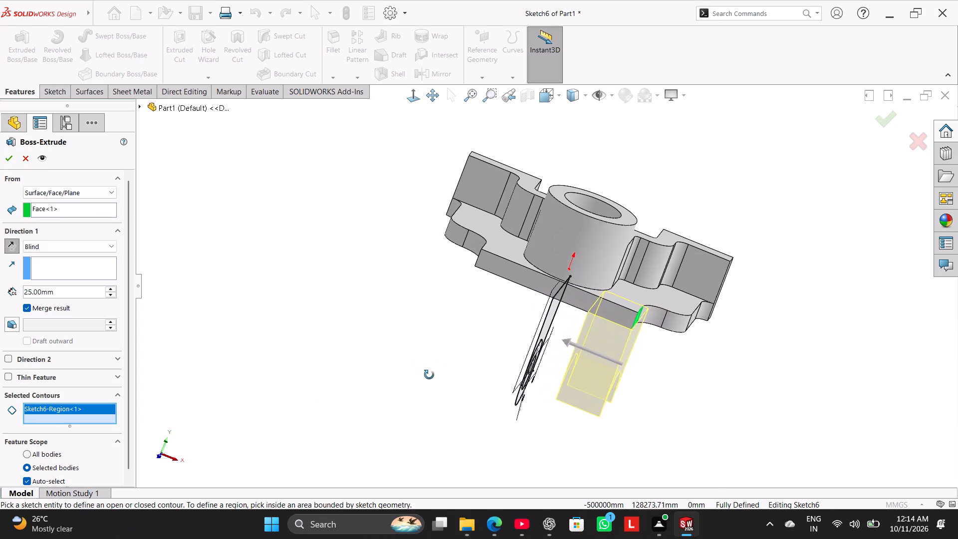
middle_drag(429, 375, 437, 384)
double_click(89, 290)
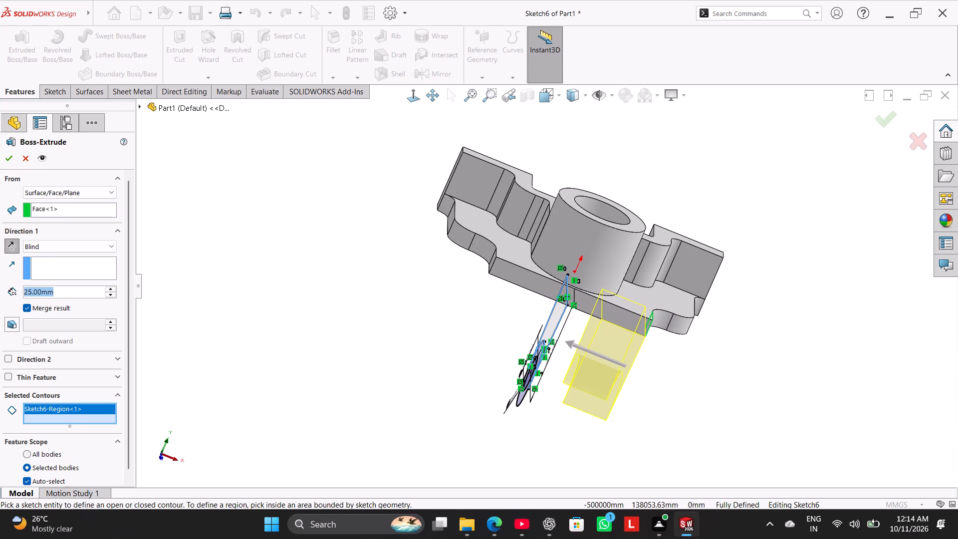
key(1)
key(0)
key(Return)
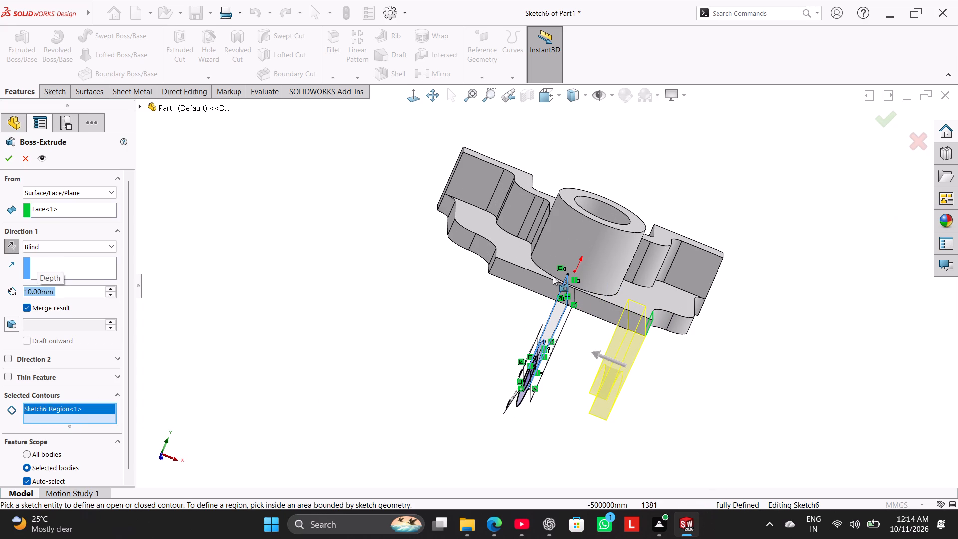
middle_drag(459, 283, 436, 295)
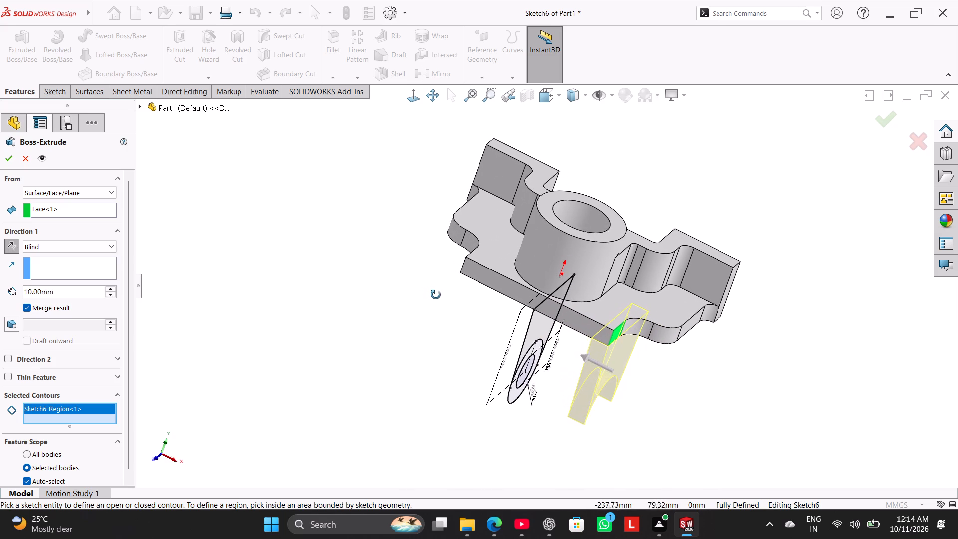
middle_drag(436, 295, 444, 282)
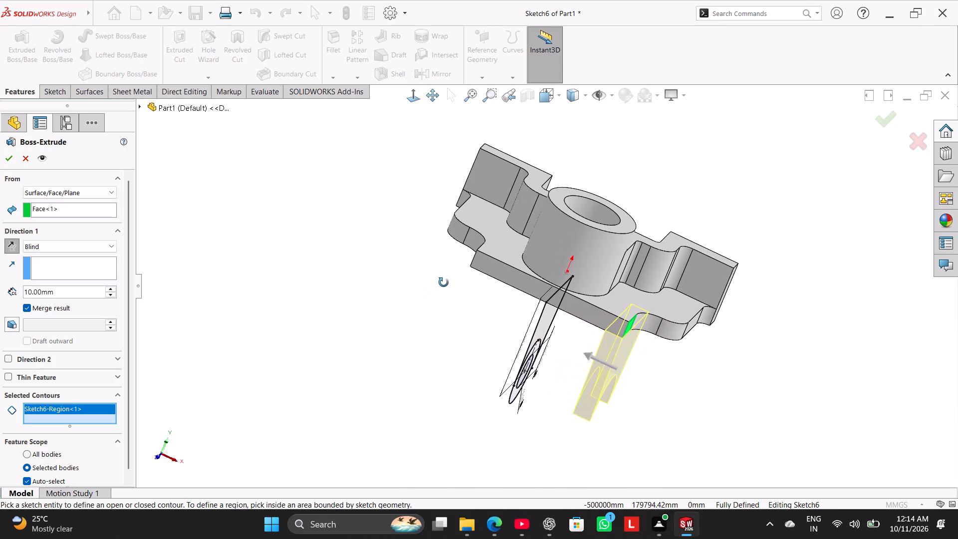
middle_drag(444, 282, 441, 295)
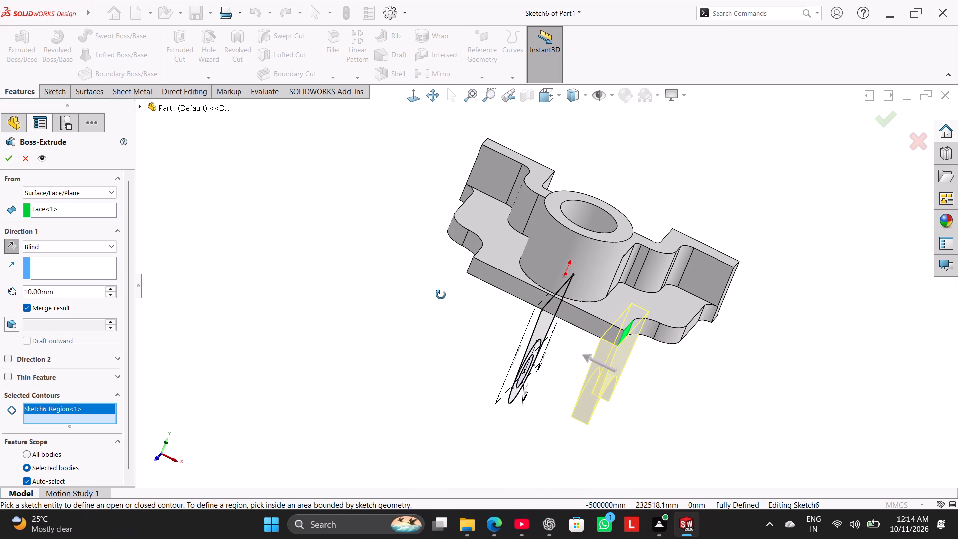
middle_drag(441, 295, 441, 307)
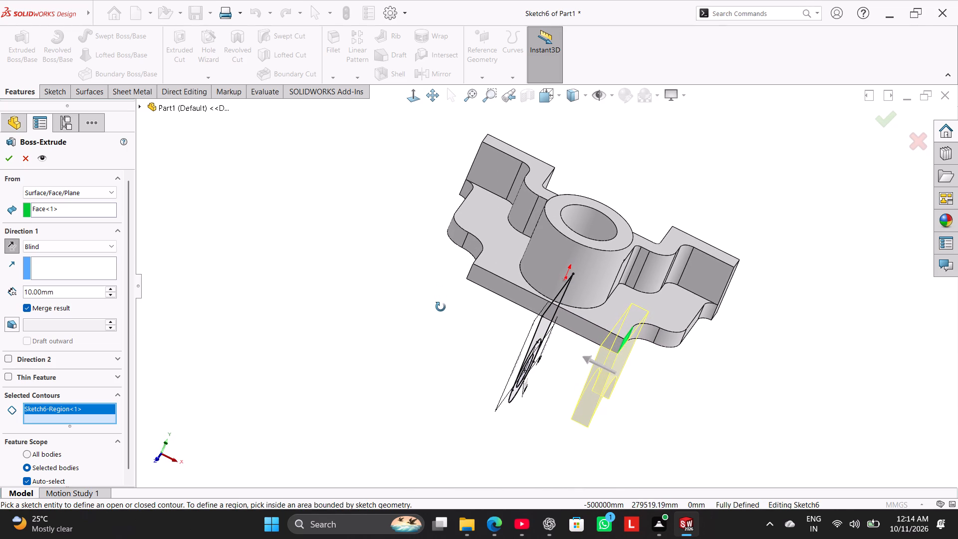
middle_drag(441, 307, 435, 306)
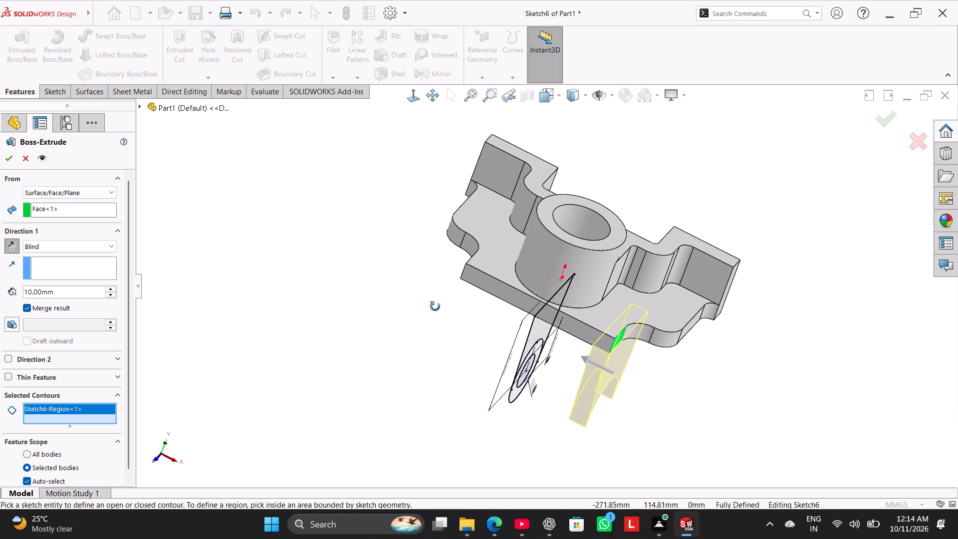
middle_drag(435, 306, 445, 253)
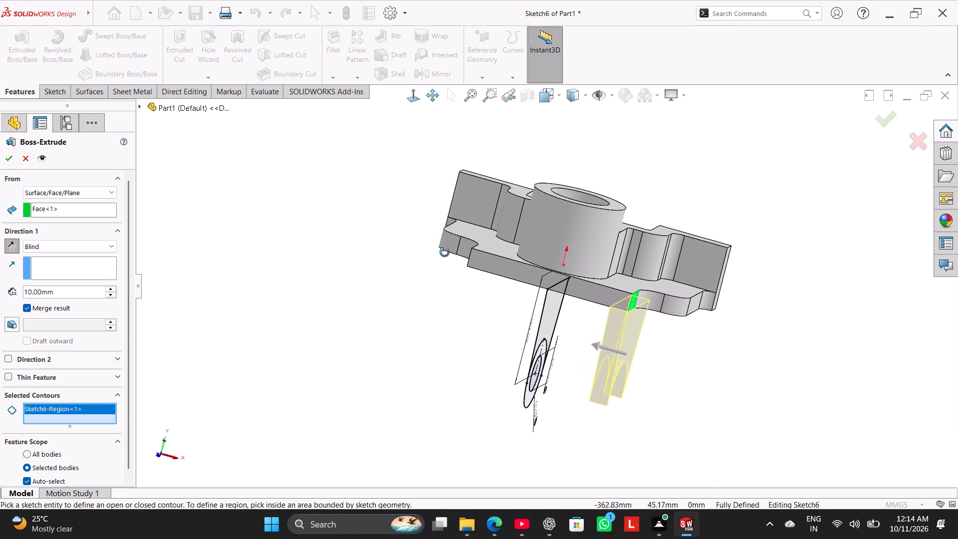
middle_drag(445, 253, 448, 270)
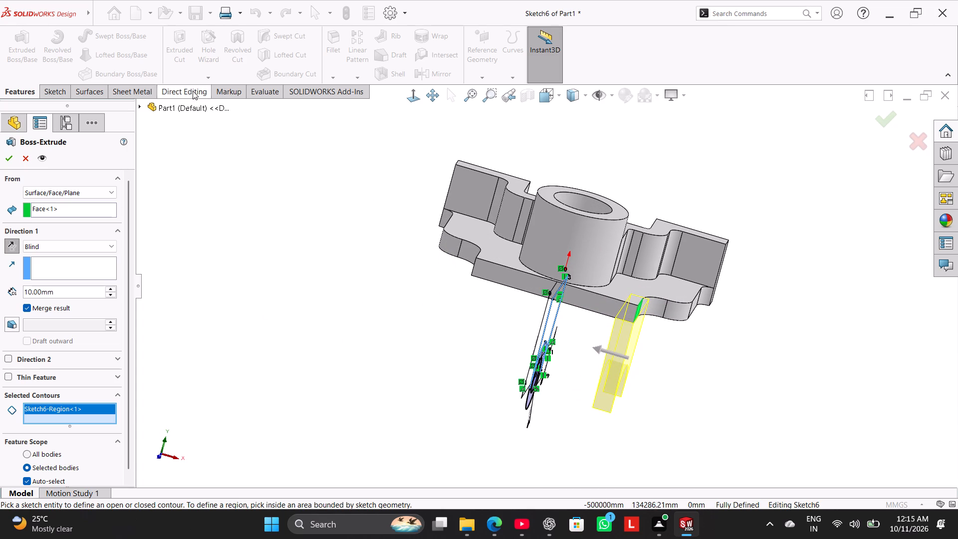
click(5, 160)
click(262, 245)
Fillet the lug's -Z side edge against the plate's underside with a 25 mm radius, switching the display to Hidden Lines Visible.
middle_drag(327, 272, 283, 239)
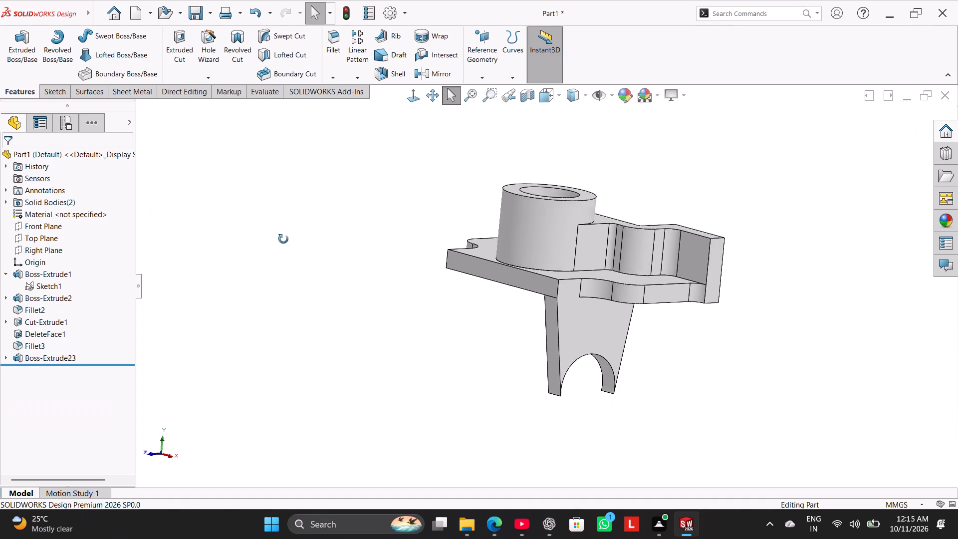
middle_drag(283, 239, 265, 221)
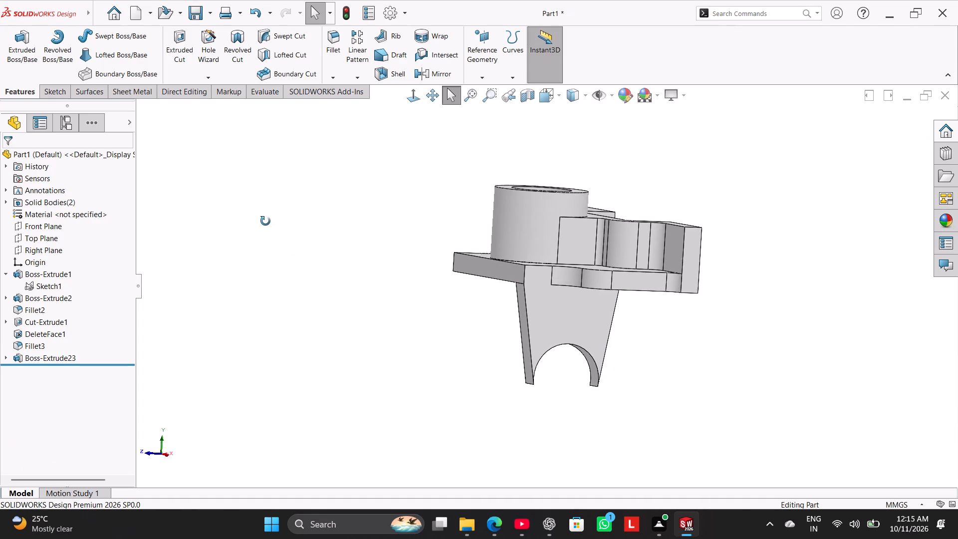
middle_drag(265, 221, 232, 192)
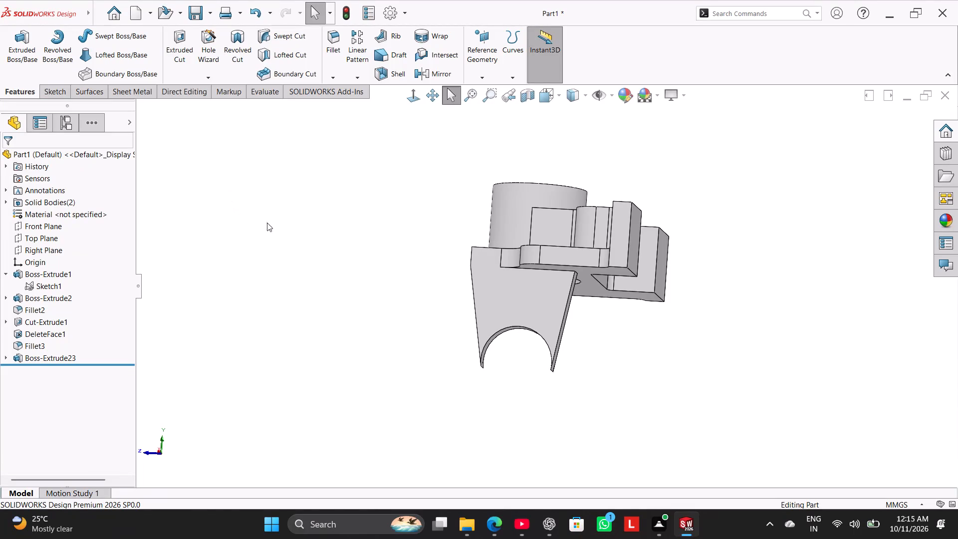
click(334, 55)
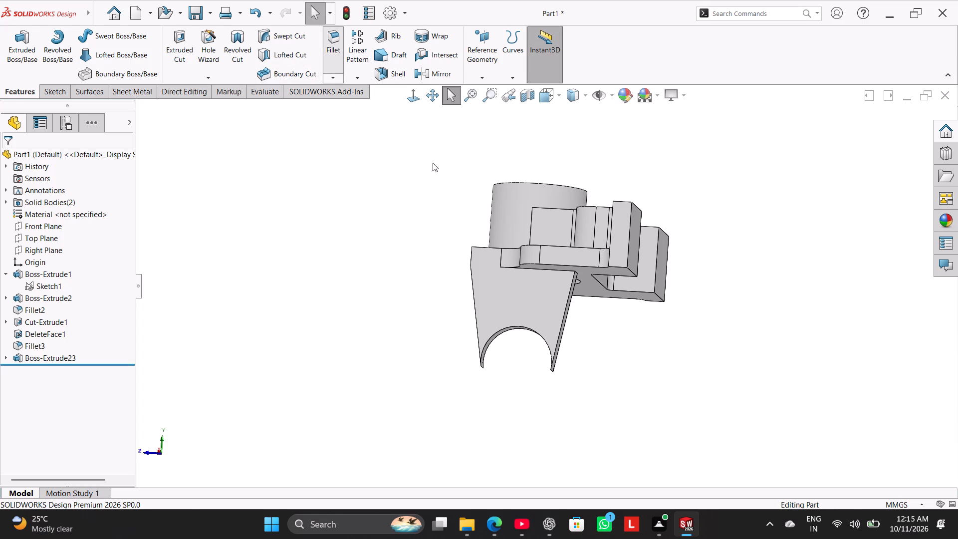
scroll(595, 290, down, 4)
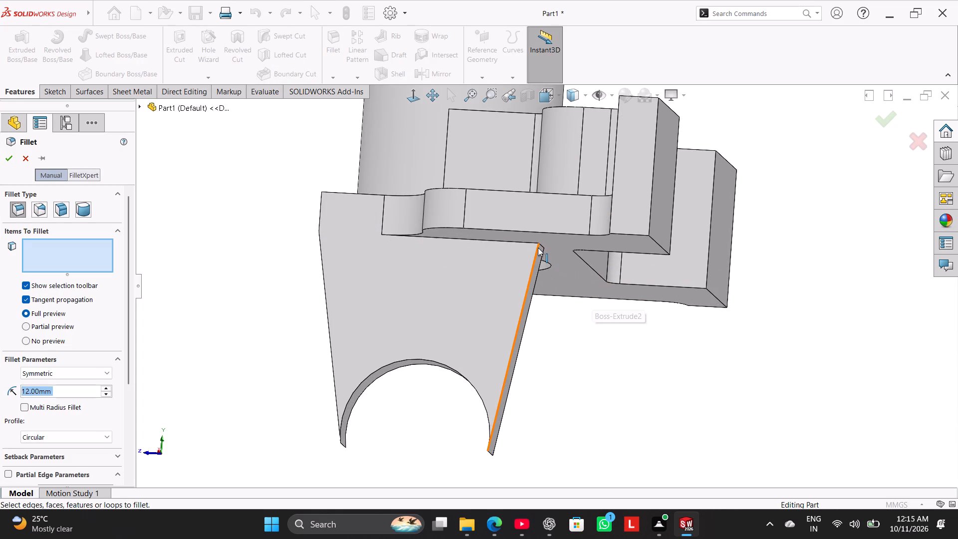
click(541, 244)
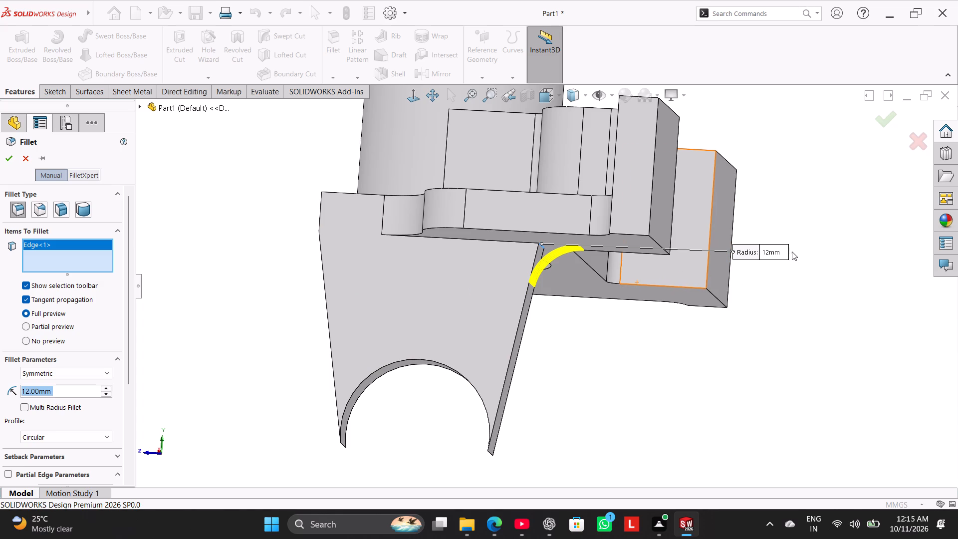
double_click(779, 253)
text(25)
key(Return)
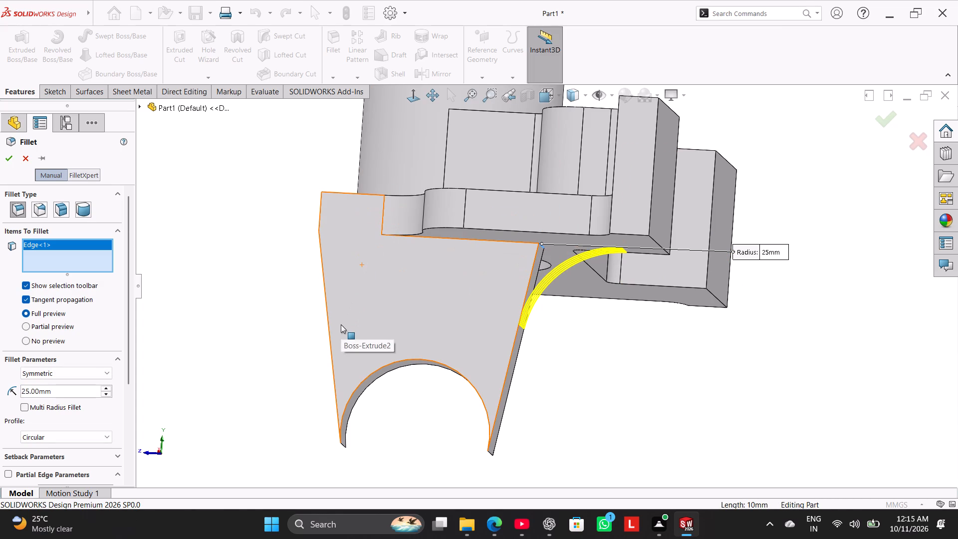
middle_drag(272, 329, 283, 340)
click(586, 99)
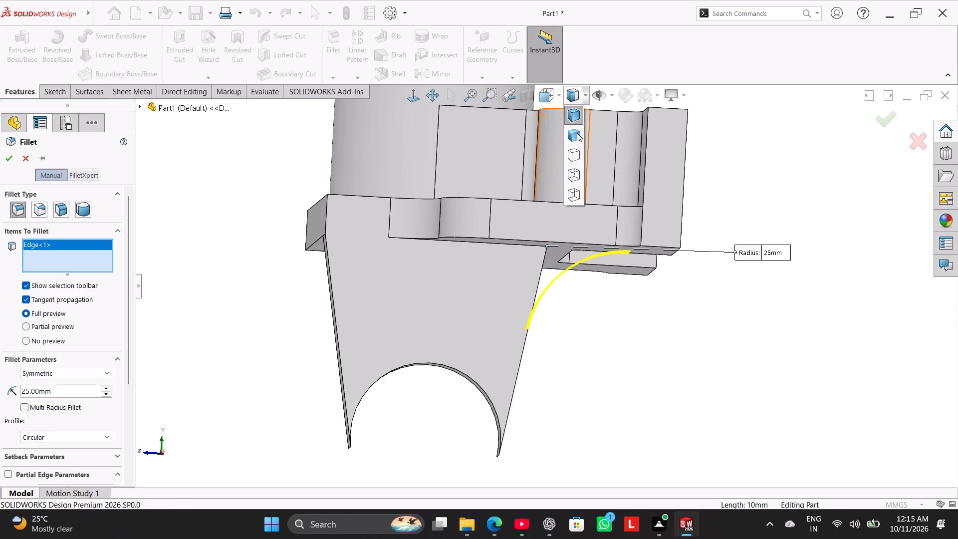
click(577, 176)
middle_drag(625, 290, 597, 318)
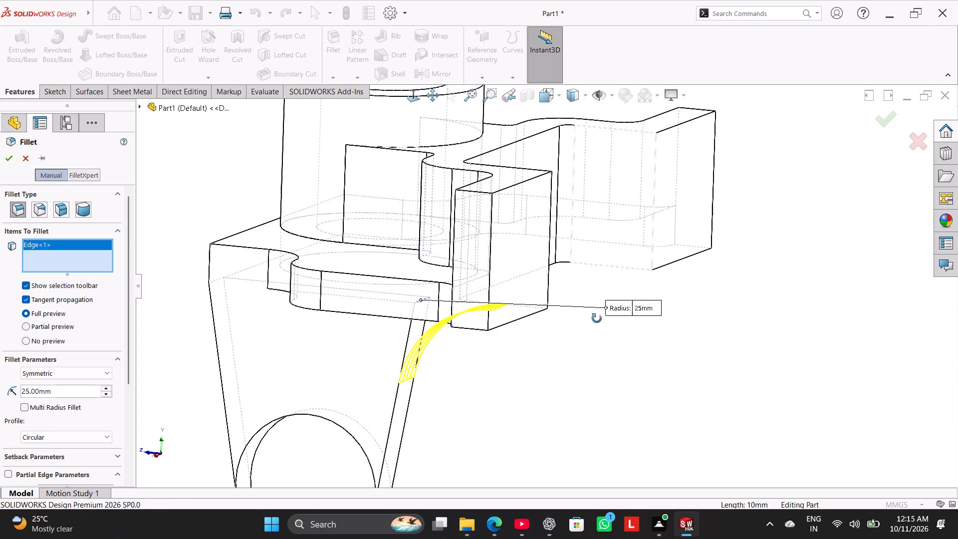
middle_drag(597, 318, 613, 313)
click(414, 103)
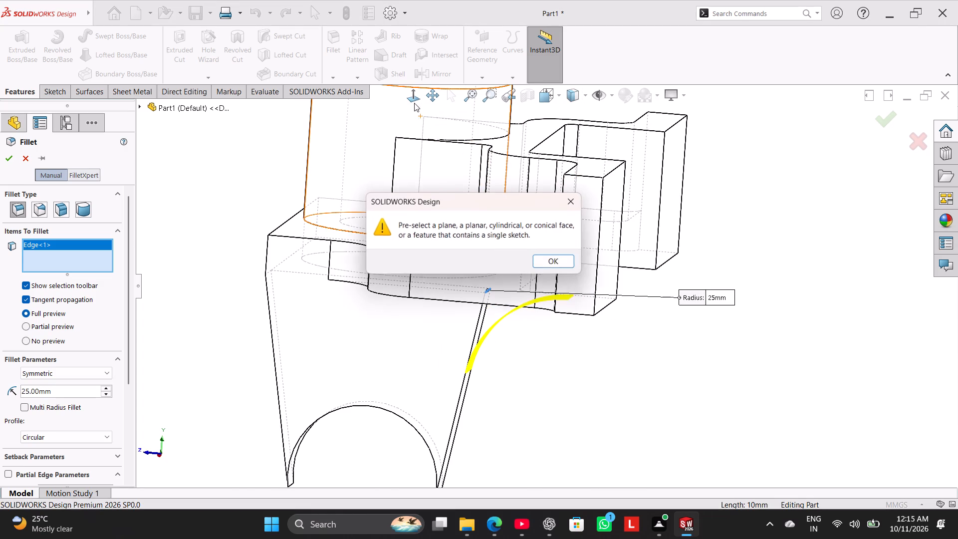
click(541, 262)
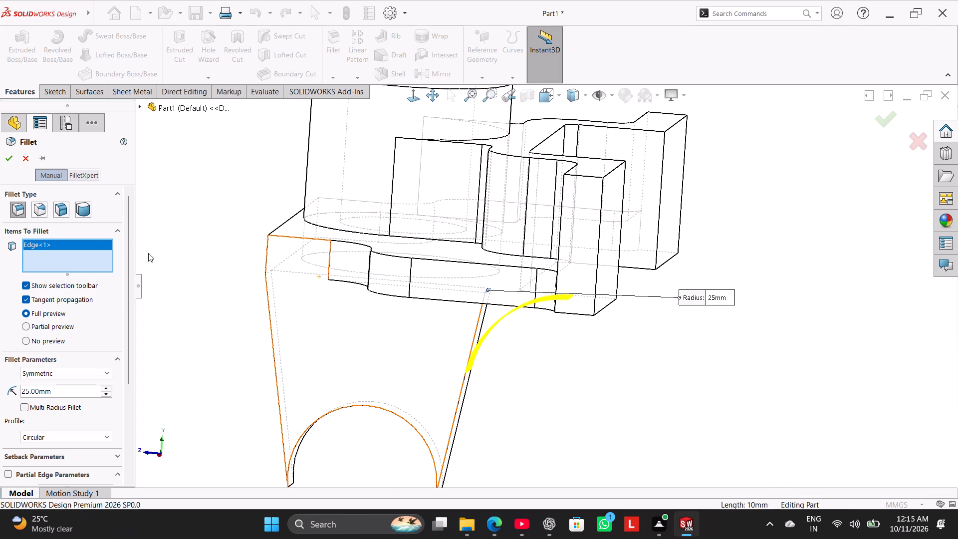
click(10, 157)
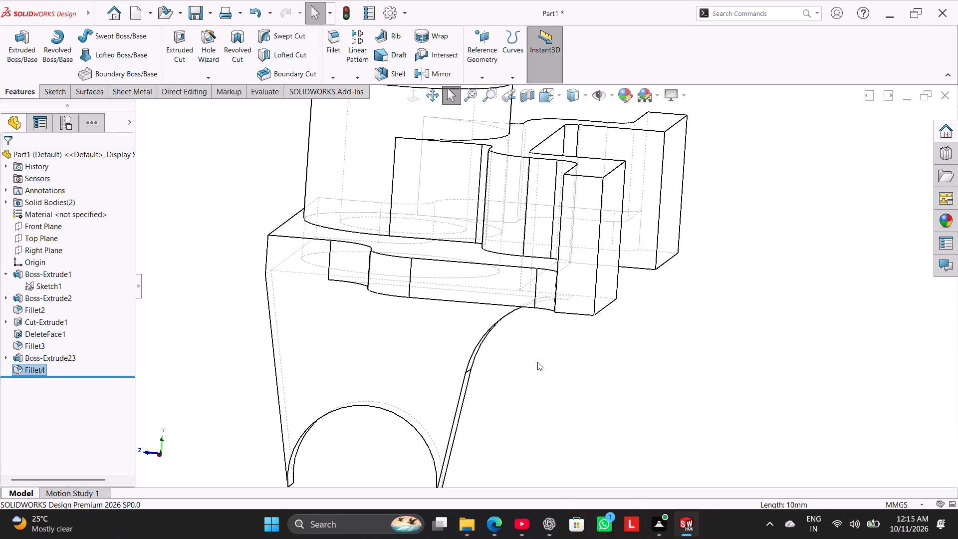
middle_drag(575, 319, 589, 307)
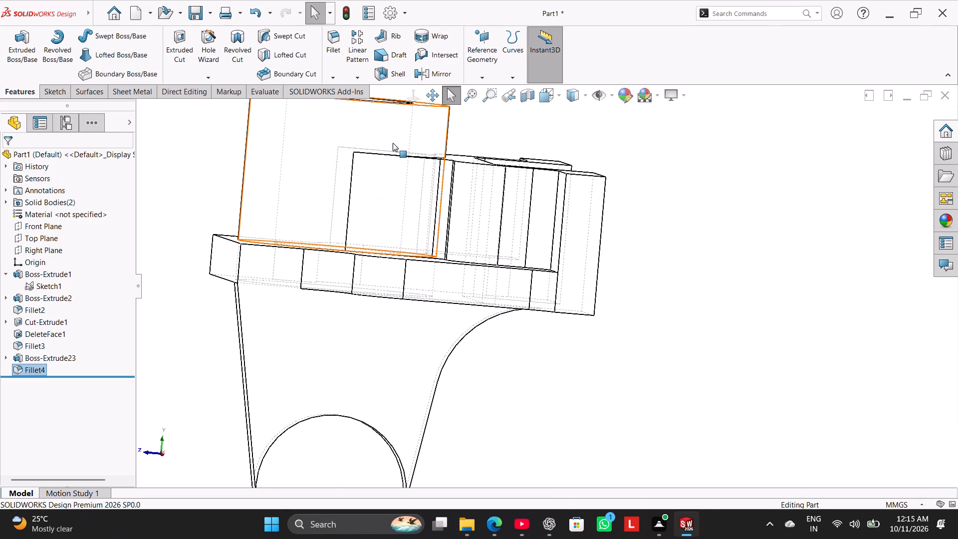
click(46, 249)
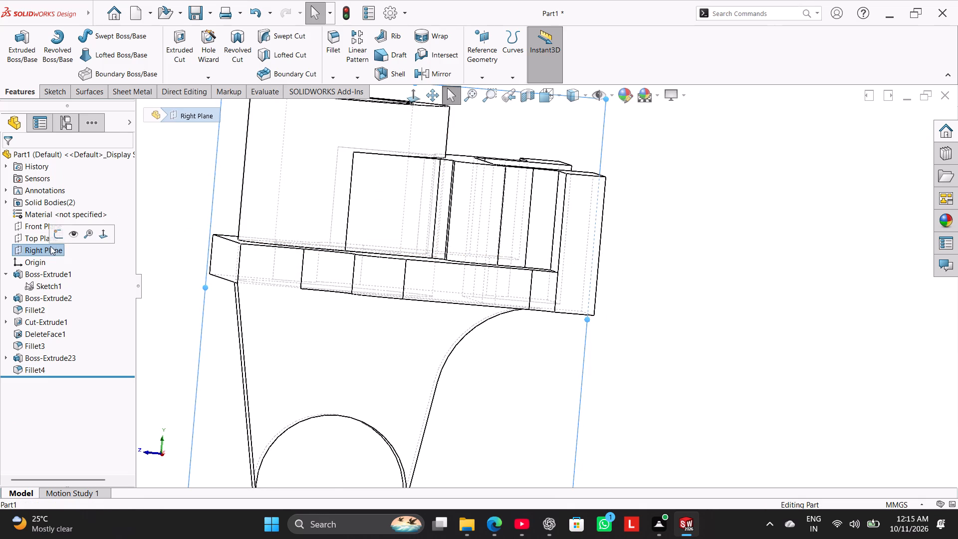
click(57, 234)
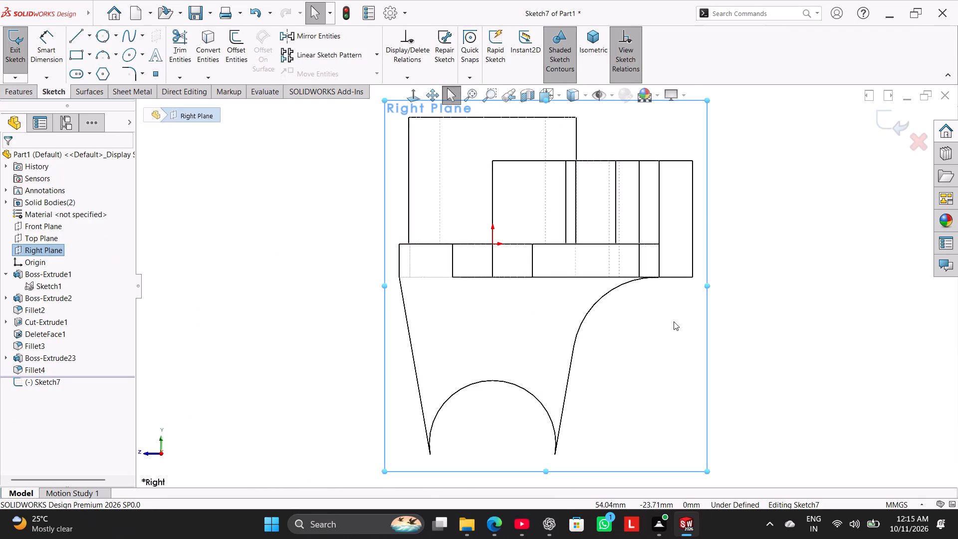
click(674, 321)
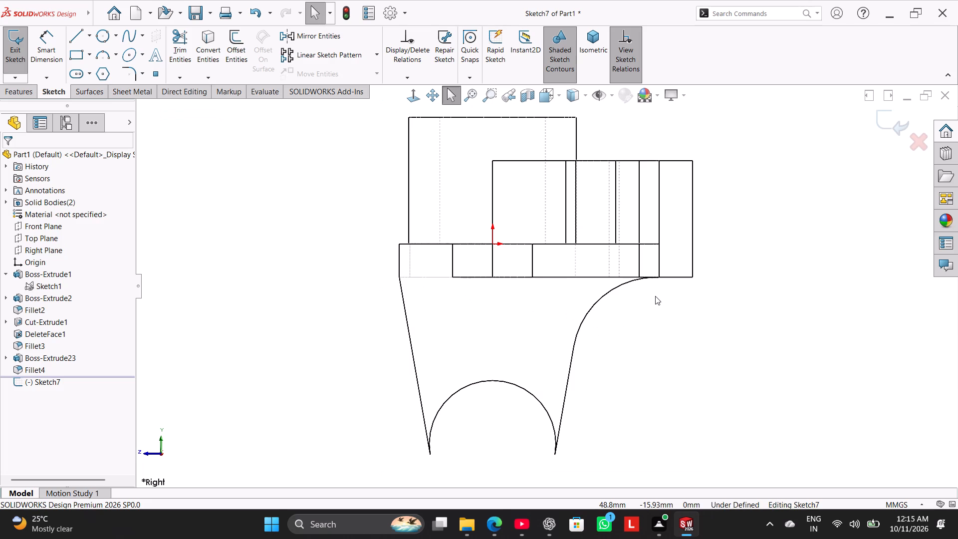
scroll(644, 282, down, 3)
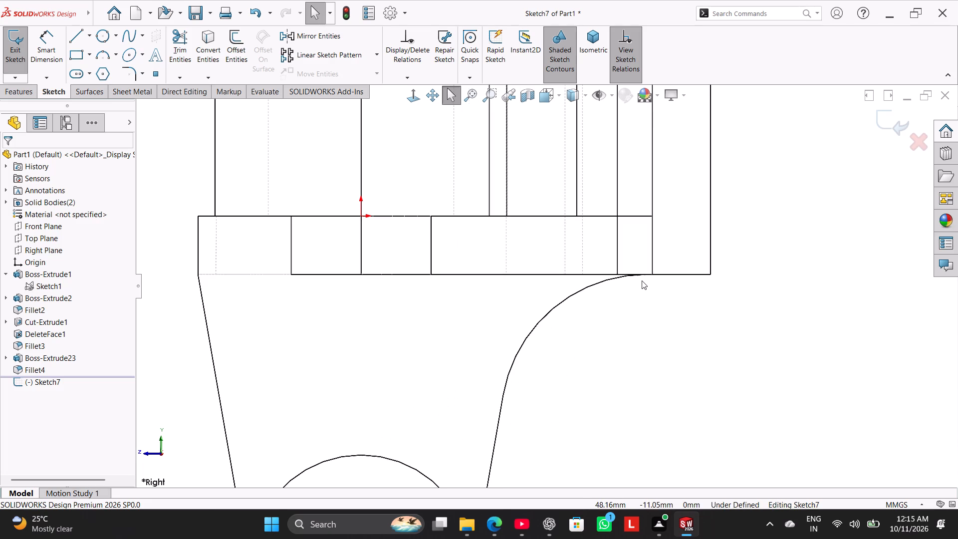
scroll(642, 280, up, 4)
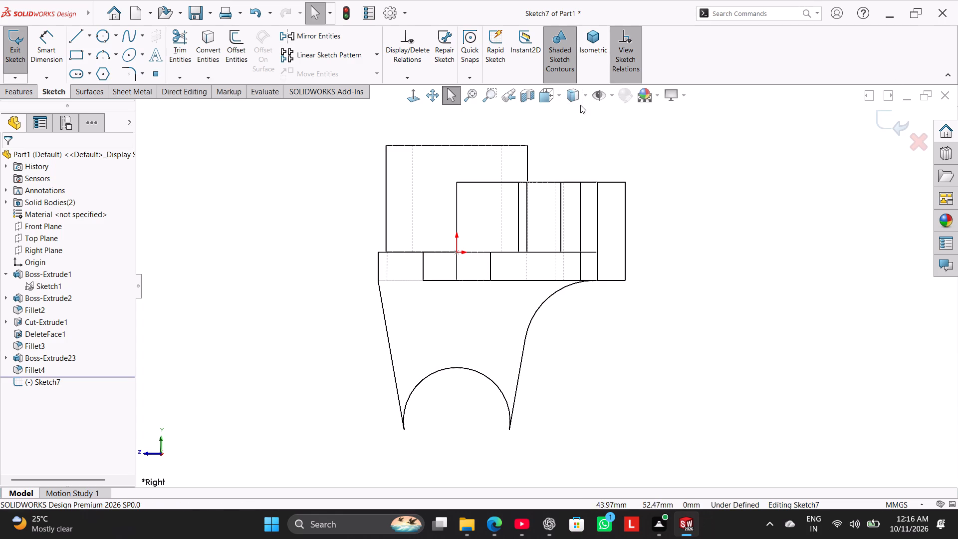
Set the display style to Shaded With Edges and leave the empty Right Plane sketch.
click(589, 91)
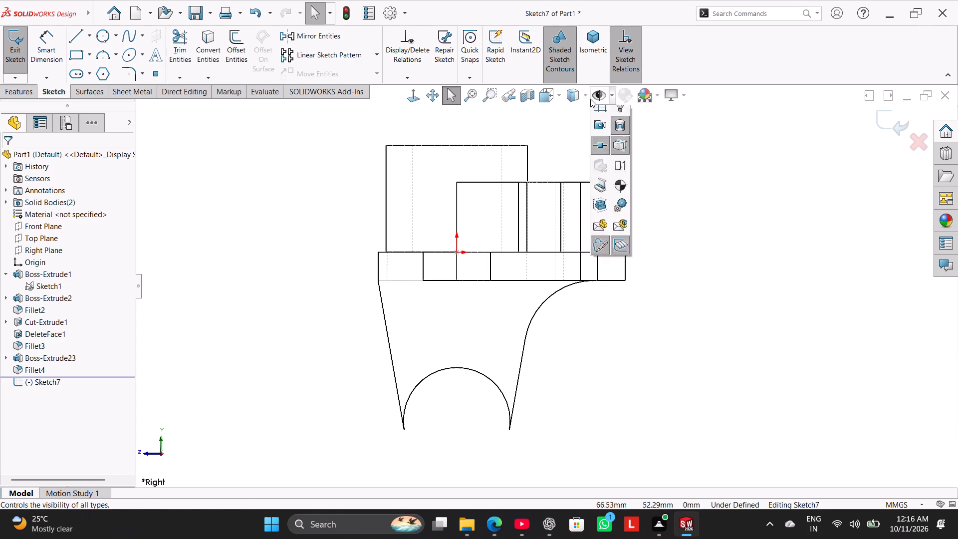
click(572, 118)
right_drag(313, 253, 480, 179)
right_drag(315, 250, 400, 158)
click(292, 243)
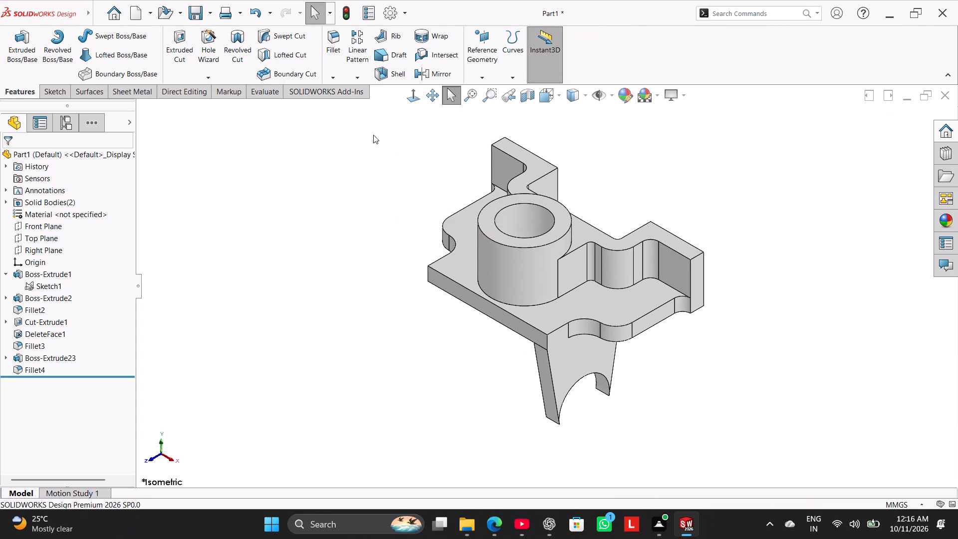
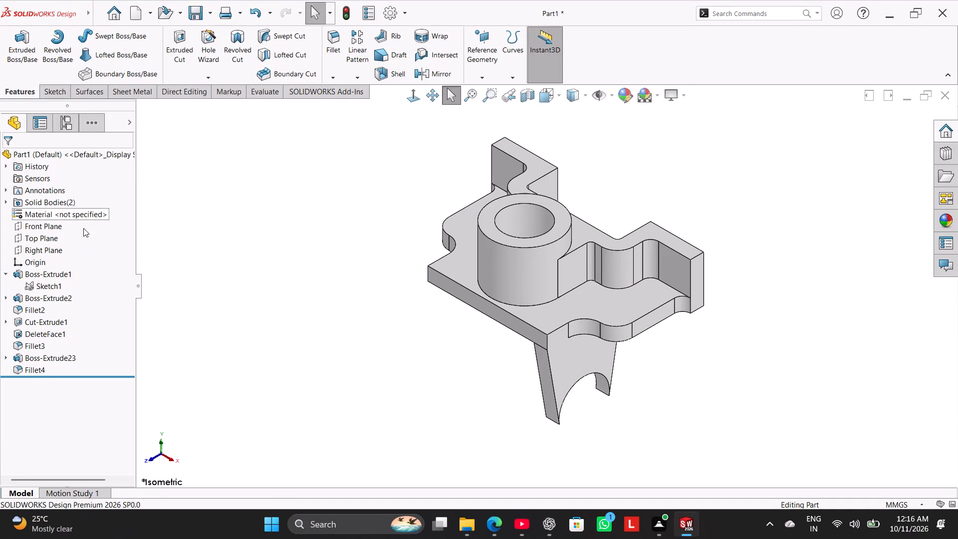
Start a boss extrude from Sketch6, using its two contours within the concentric circles at the lower end as the profile.
click(20, 56)
click(142, 107)
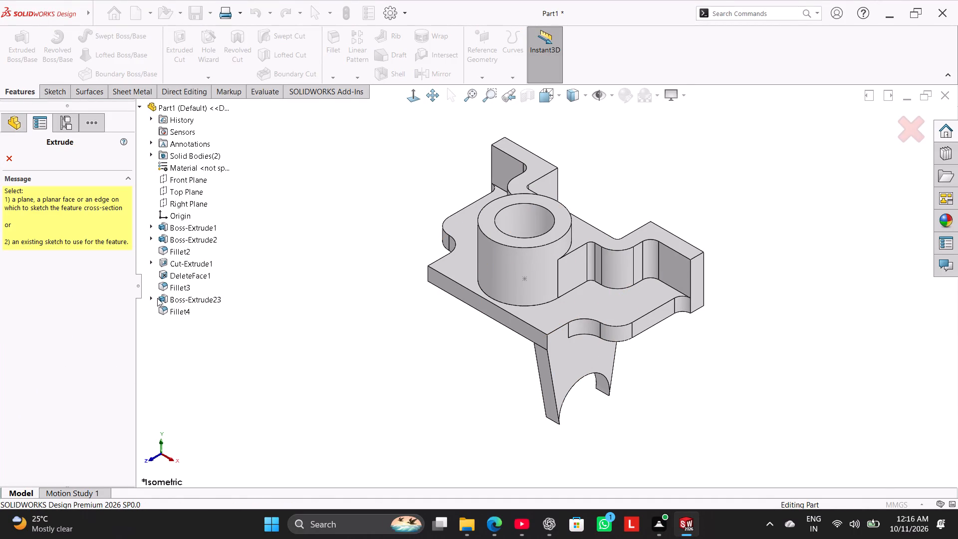
click(156, 298)
click(180, 308)
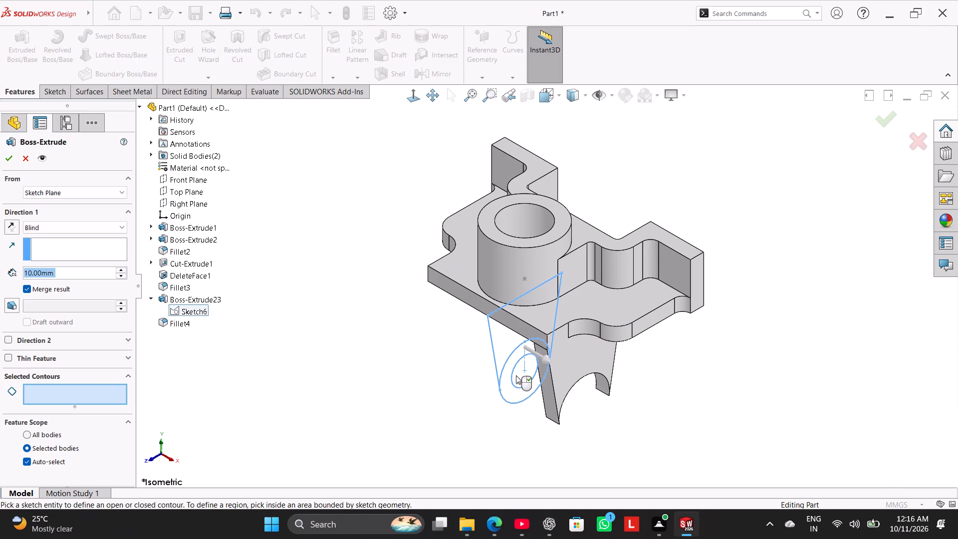
click(501, 375)
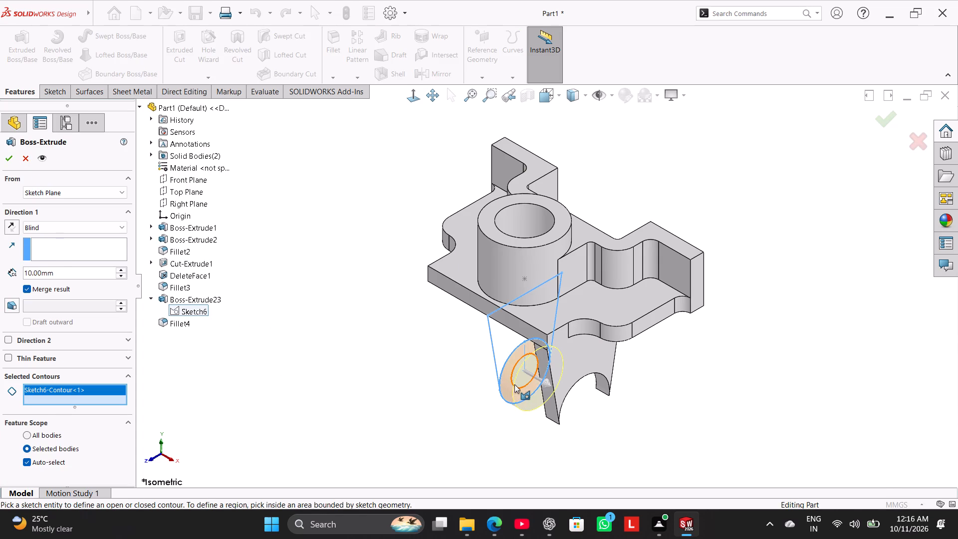
click(514, 384)
middle_drag(392, 387, 414, 395)
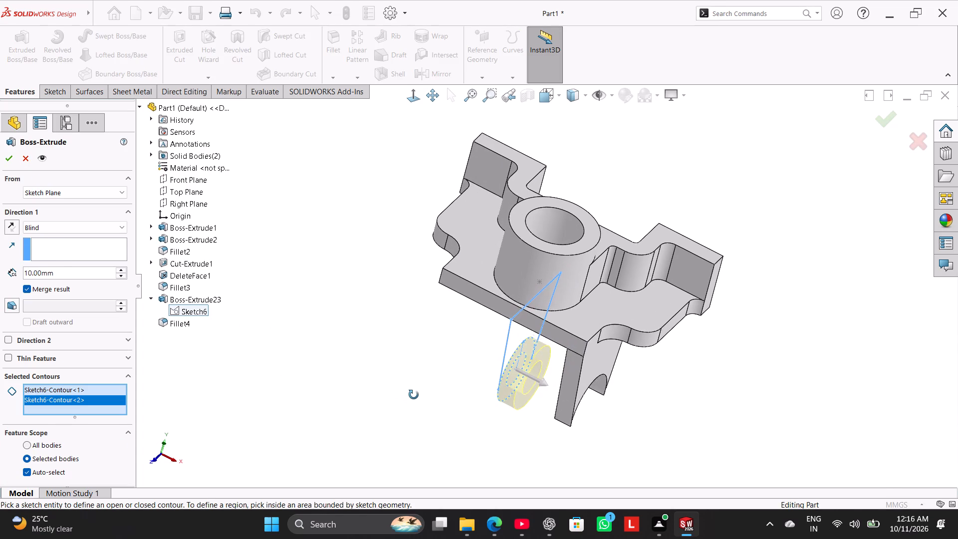
middle_drag(414, 395, 430, 293)
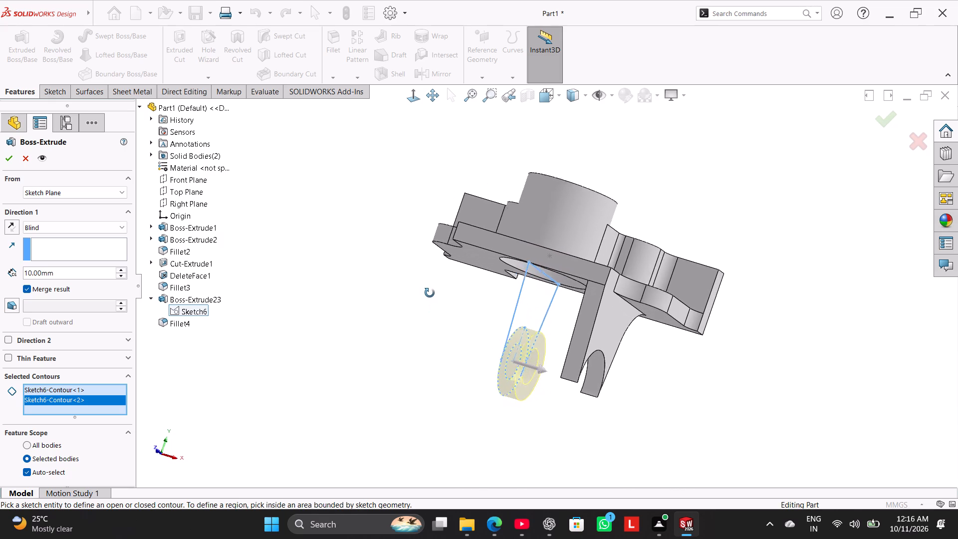
middle_drag(430, 293, 448, 310)
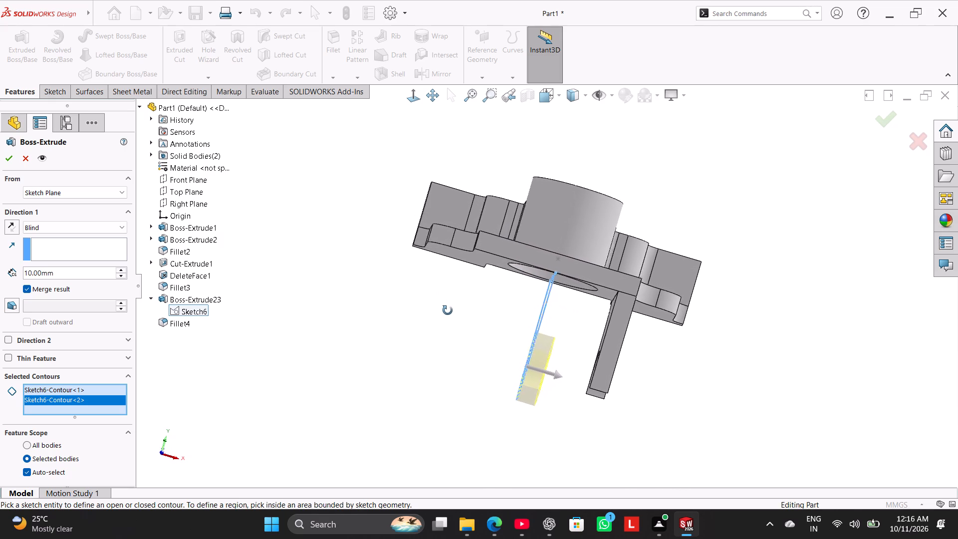
middle_drag(448, 310, 446, 287)
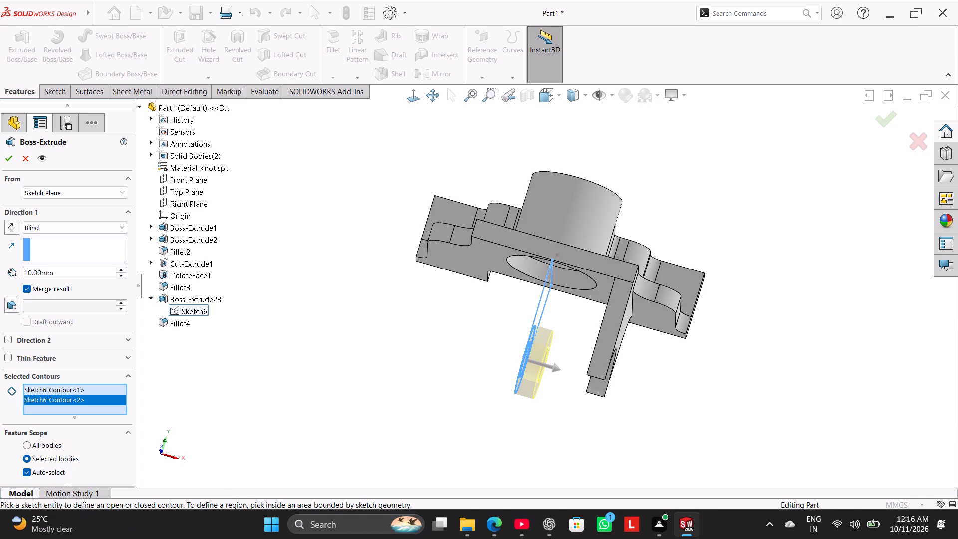
middle_drag(401, 189, 386, 238)
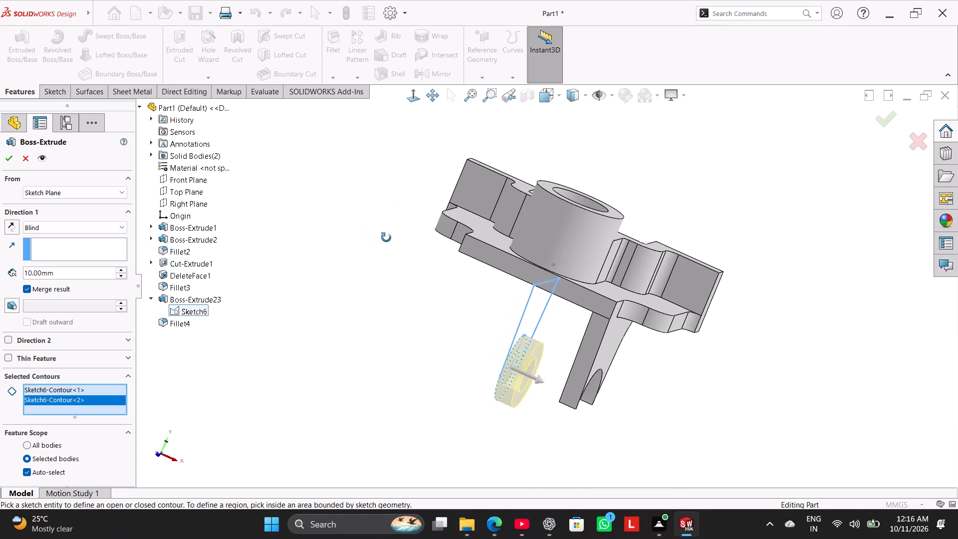
middle_drag(386, 238, 382, 270)
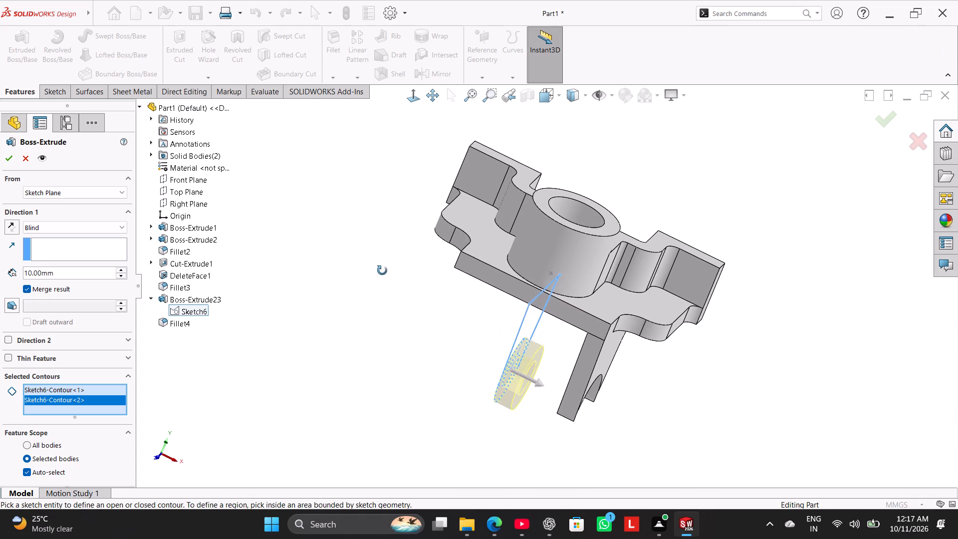
middle_drag(382, 270, 387, 275)
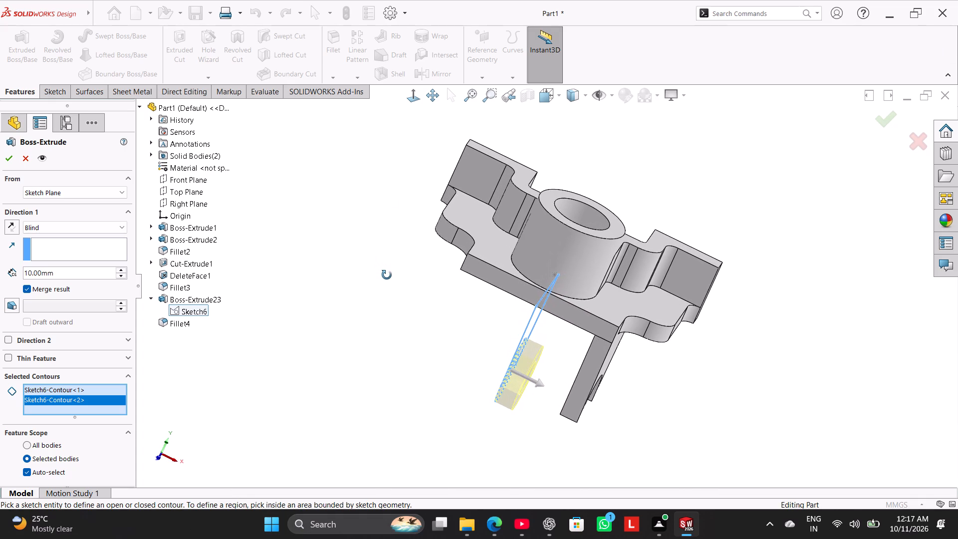
middle_drag(387, 275, 387, 276)
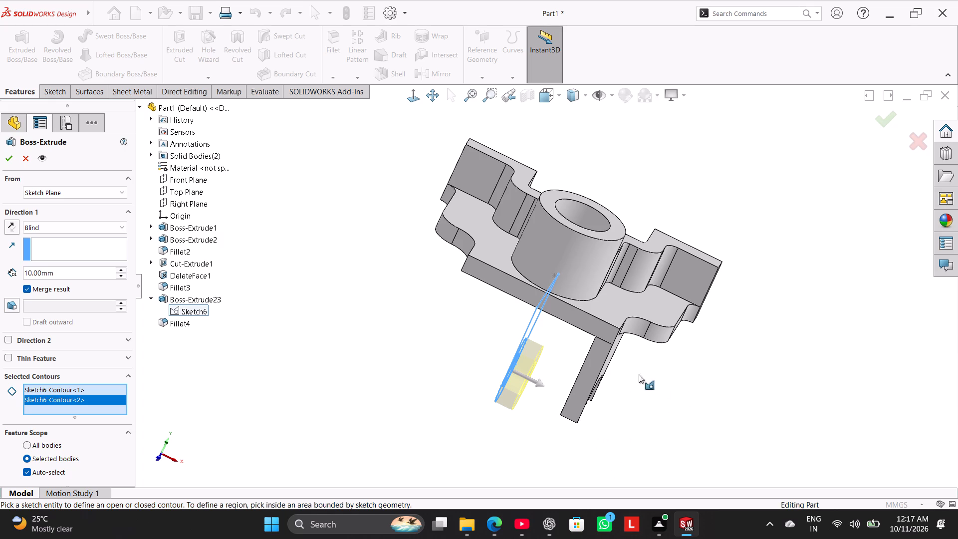
middle_drag(653, 385, 652, 335)
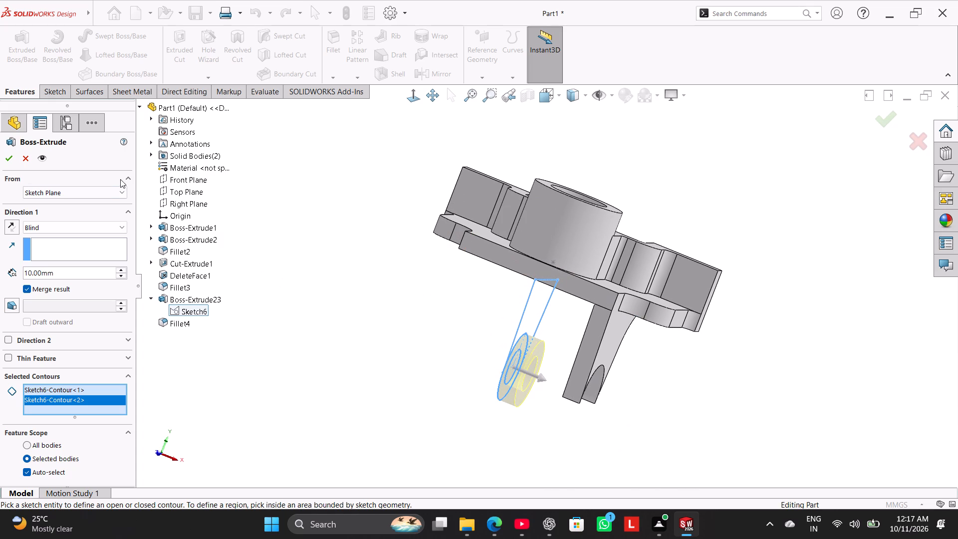
Make the extrusion start from a surface, picking the outer end face flush with the leg as the reference.
click(117, 186)
click(112, 229)
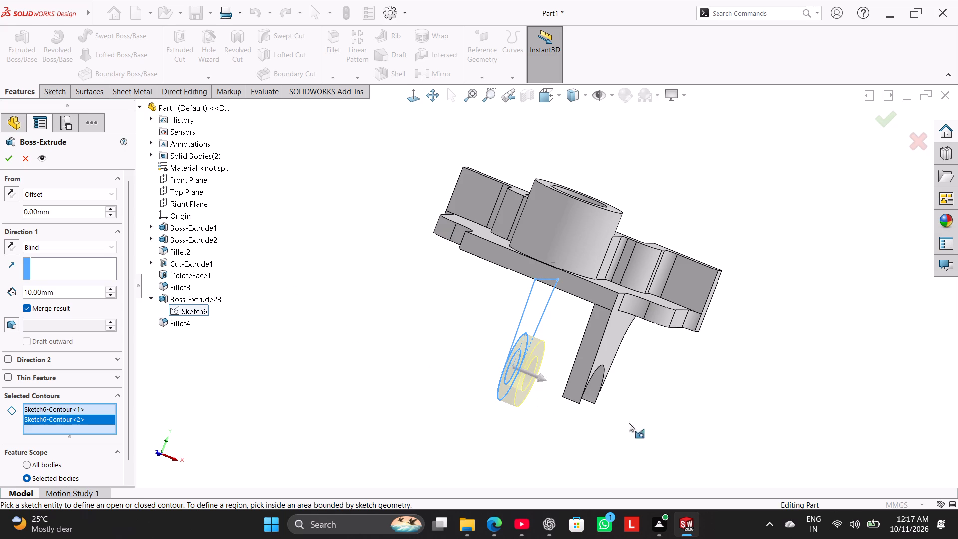
click(616, 305)
click(68, 192)
click(71, 212)
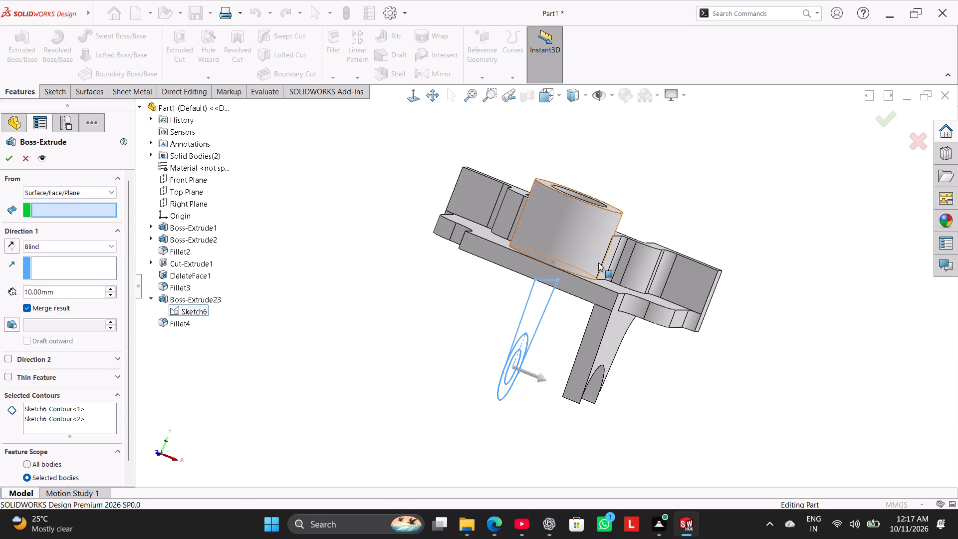
click(618, 297)
middle_drag(395, 377, 409, 393)
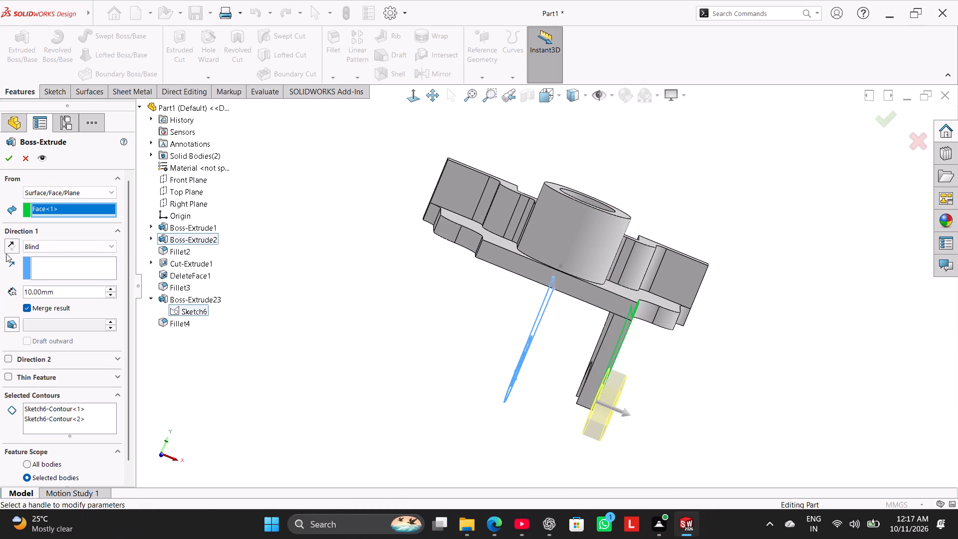
Reverse the blind extrusion toward the leg with a depth of 16-3 mm, add a second direction of 3 mm, and finish the boss.
click(14, 247)
double_click(56, 294)
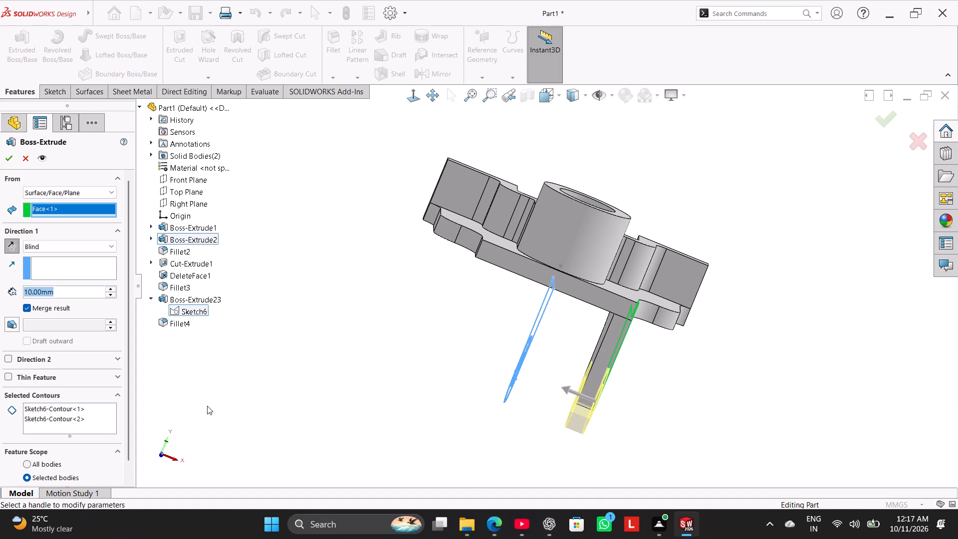
key(1)
text(6-)
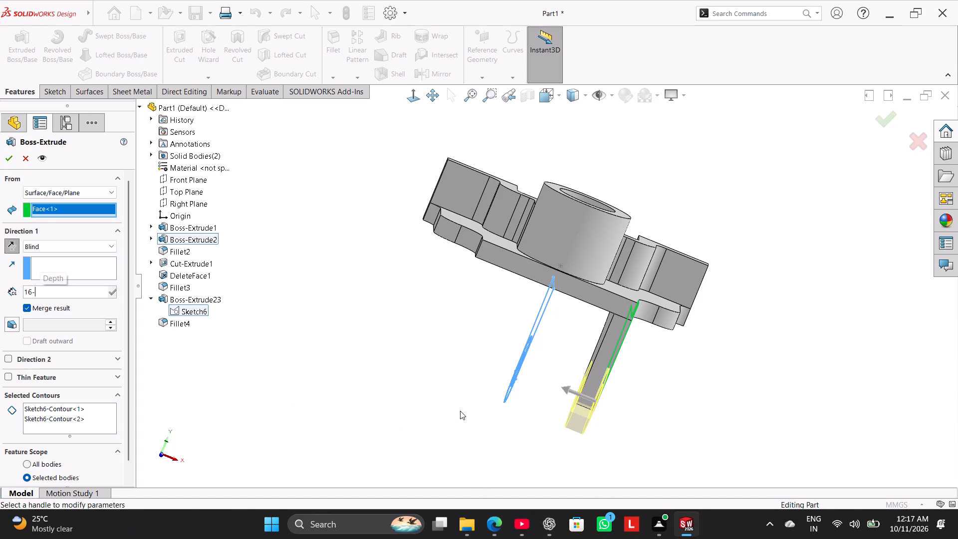
key(3)
key(Return)
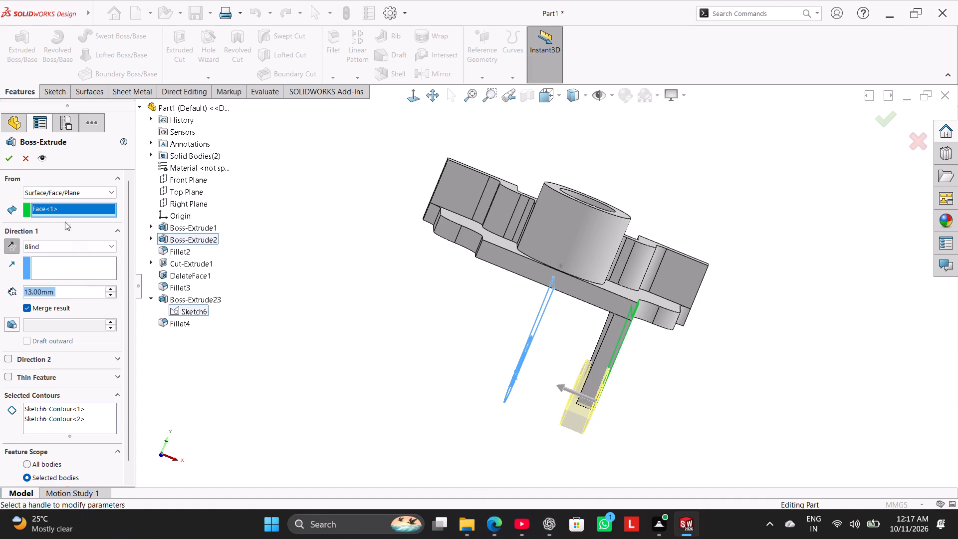
click(4, 361)
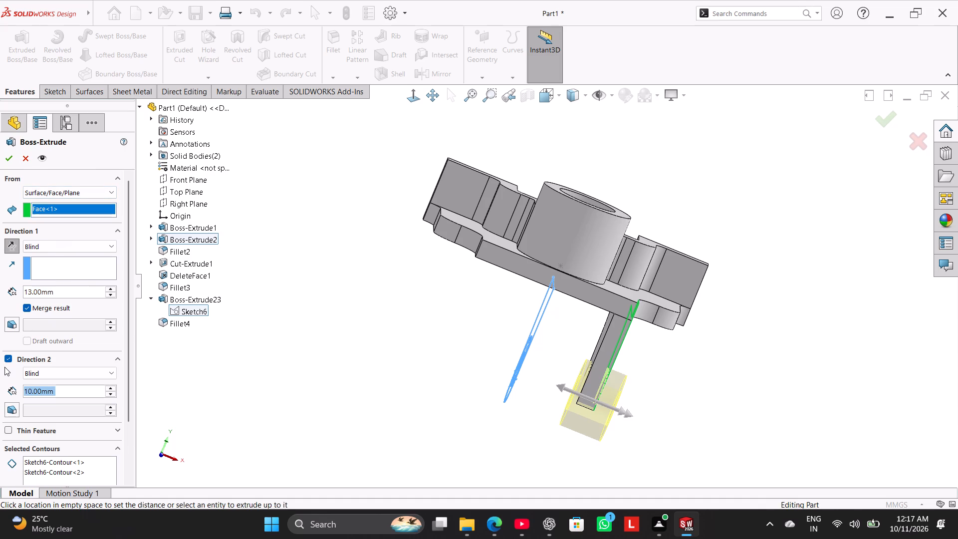
key(3)
key(Return)
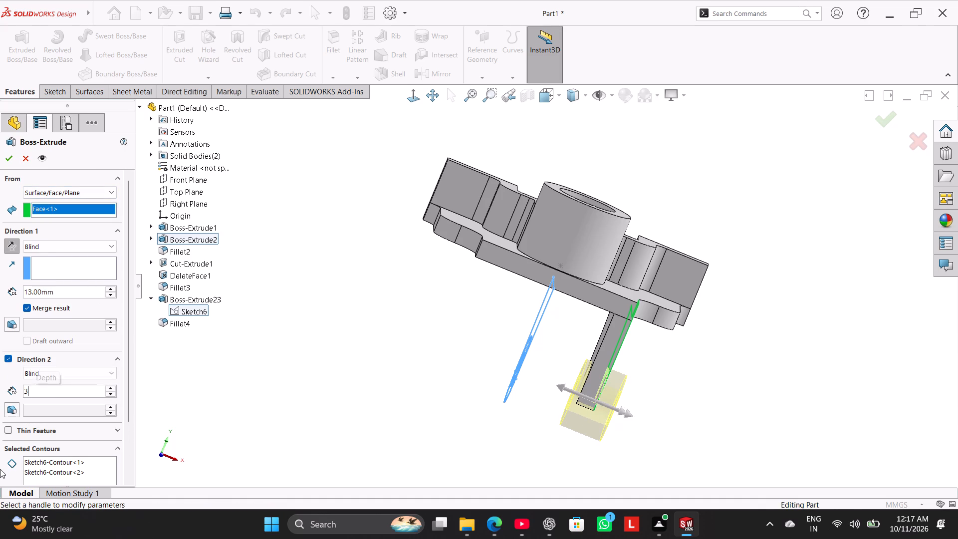
click(14, 157)
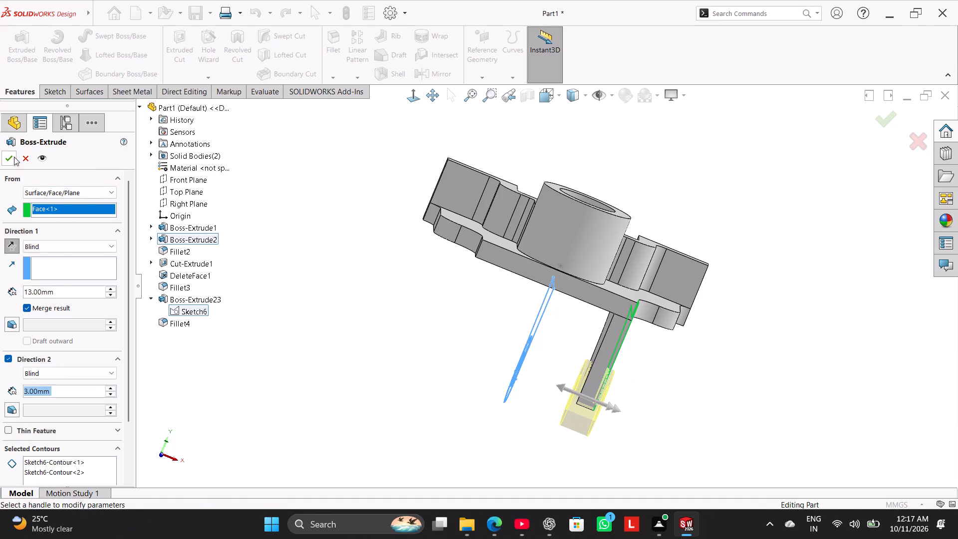
Mirror the leg features Boss-Extrude23, Fillet4 and Boss-Extrude24 about the Right Plane.
middle_drag(358, 310, 329, 347)
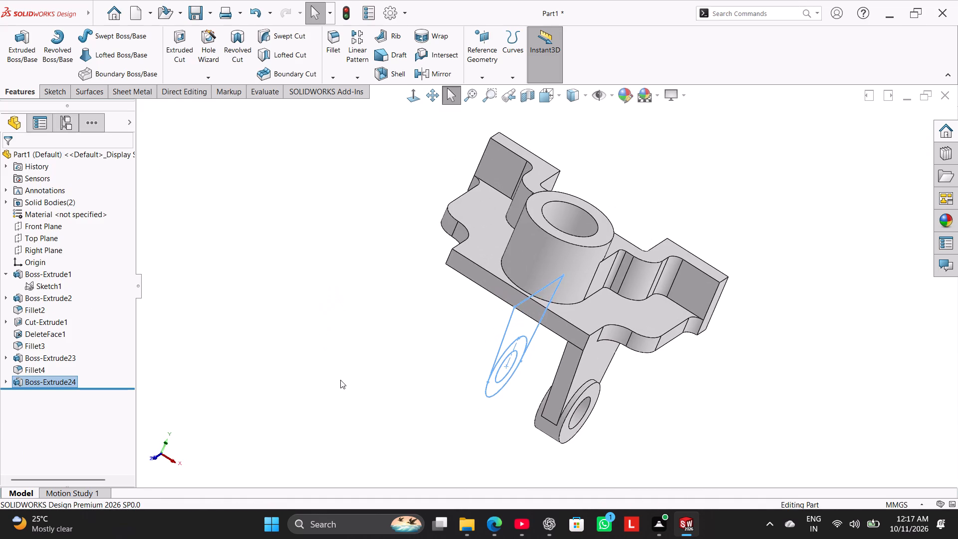
right_drag(340, 382, 445, 328)
click(295, 374)
middle_drag(305, 375, 287, 307)
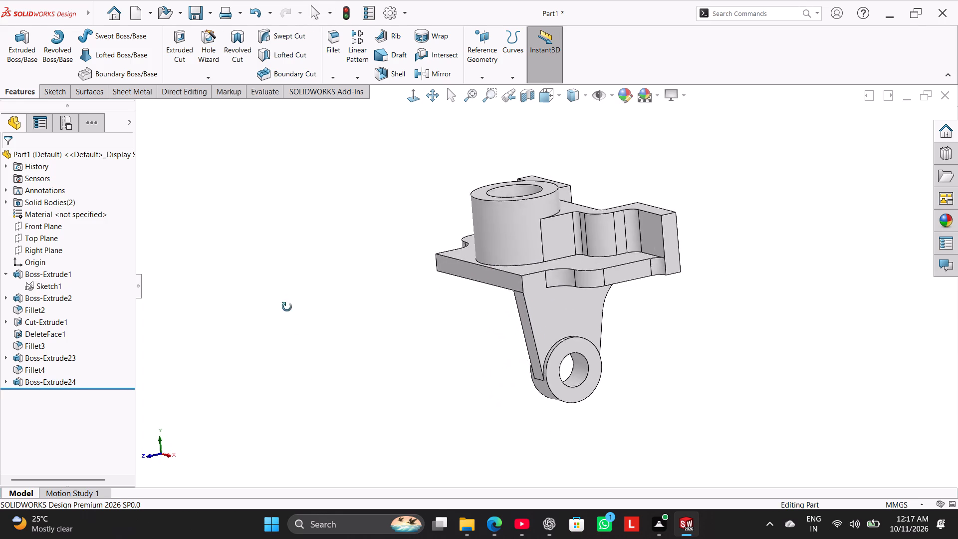
middle_drag(287, 307, 357, 332)
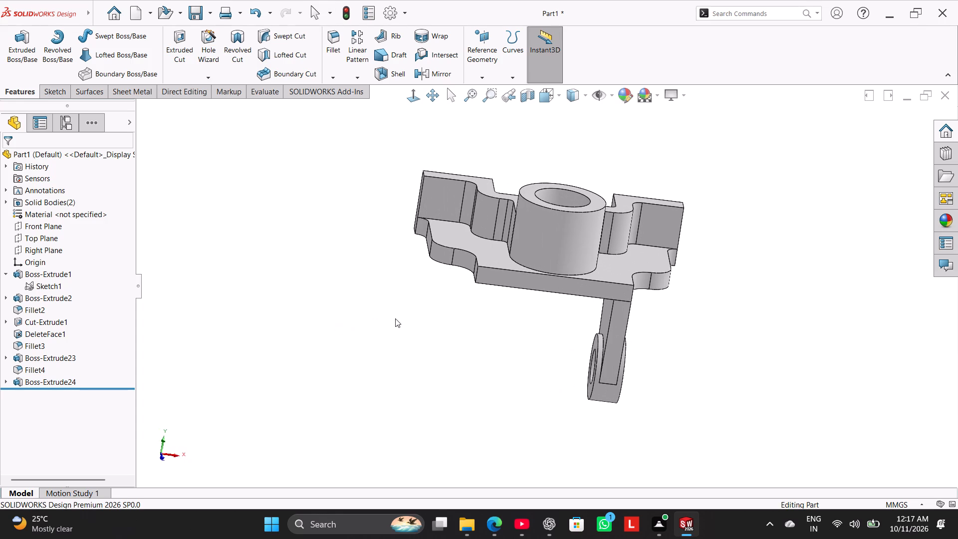
click(50, 386)
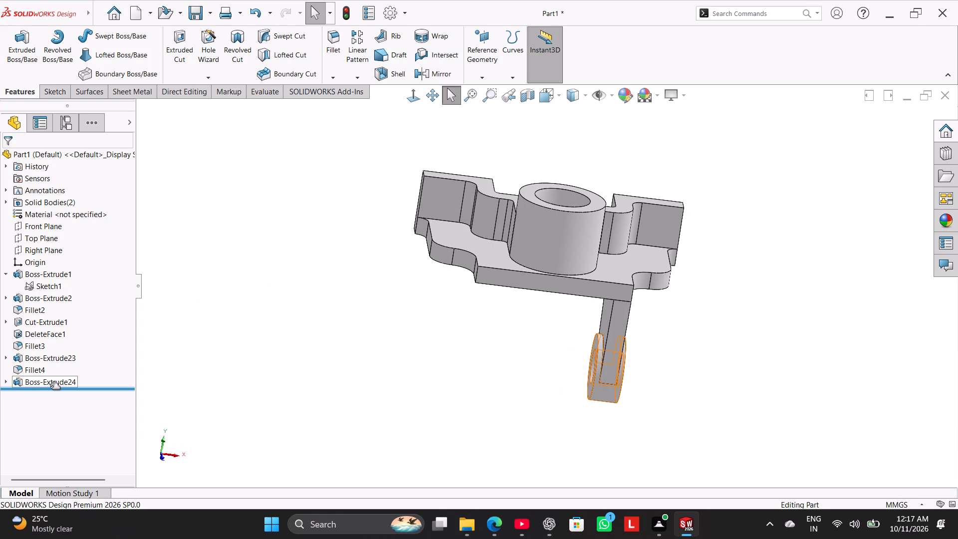
ctrl+click(28, 370)
ctrl+click(40, 362)
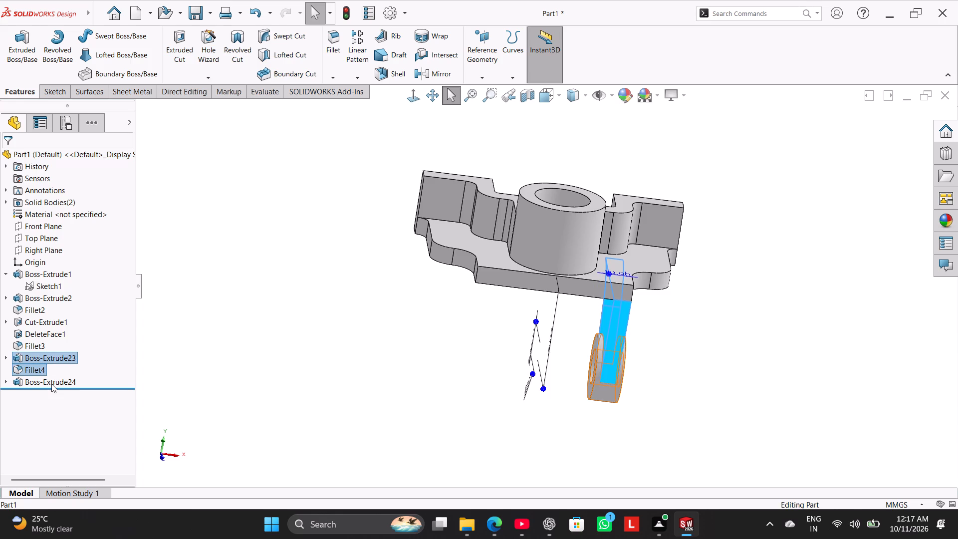
ctrl+click(51, 384)
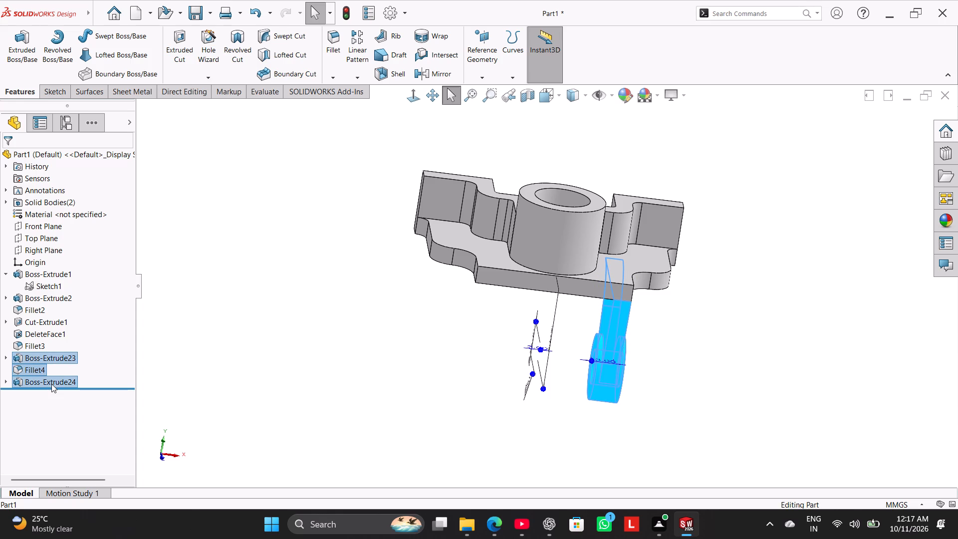
middle_drag(278, 356, 200, 300)
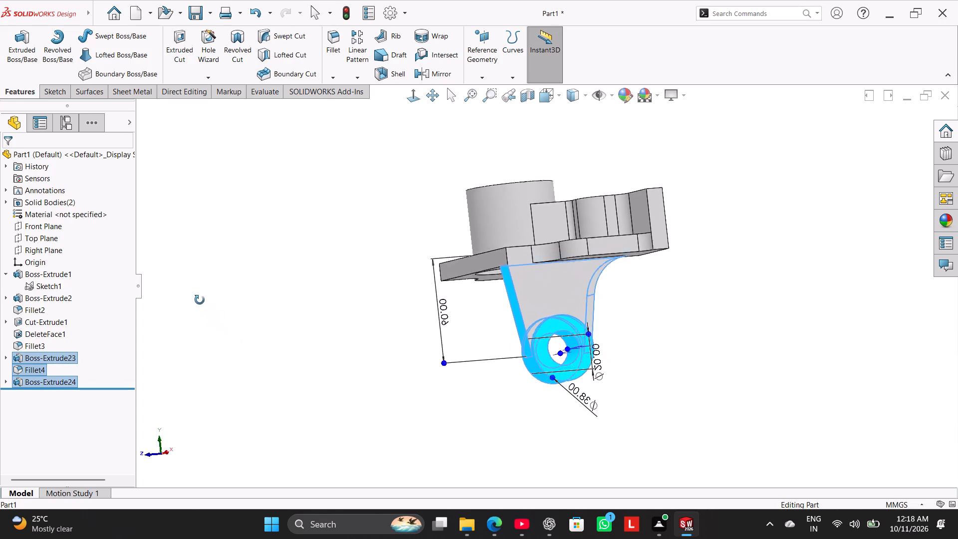
middle_drag(200, 300, 190, 284)
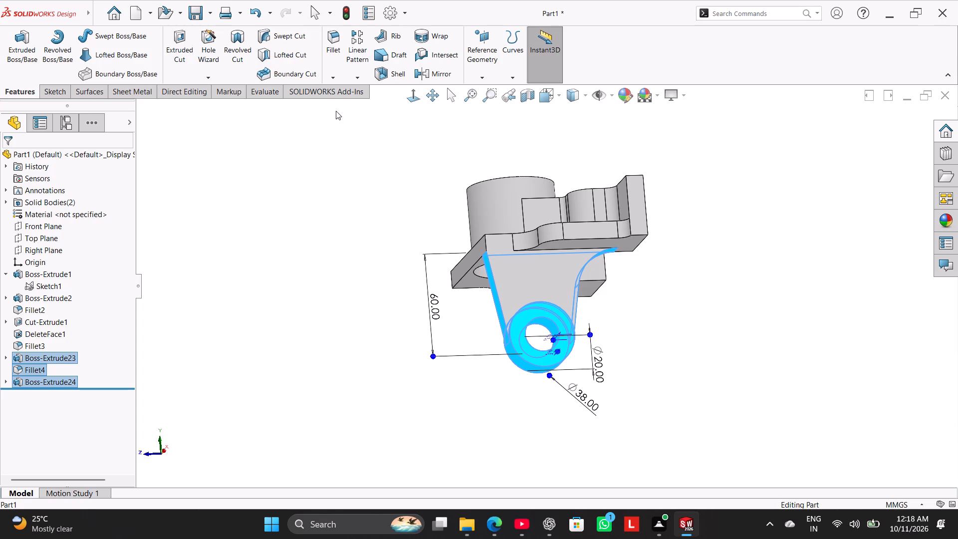
drag(425, 69, 425, 75)
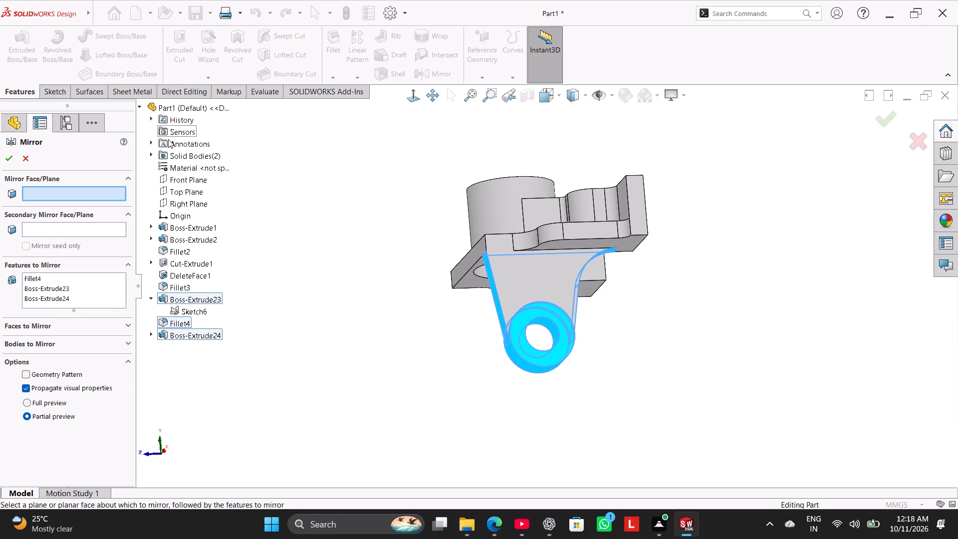
middle_drag(320, 217, 380, 266)
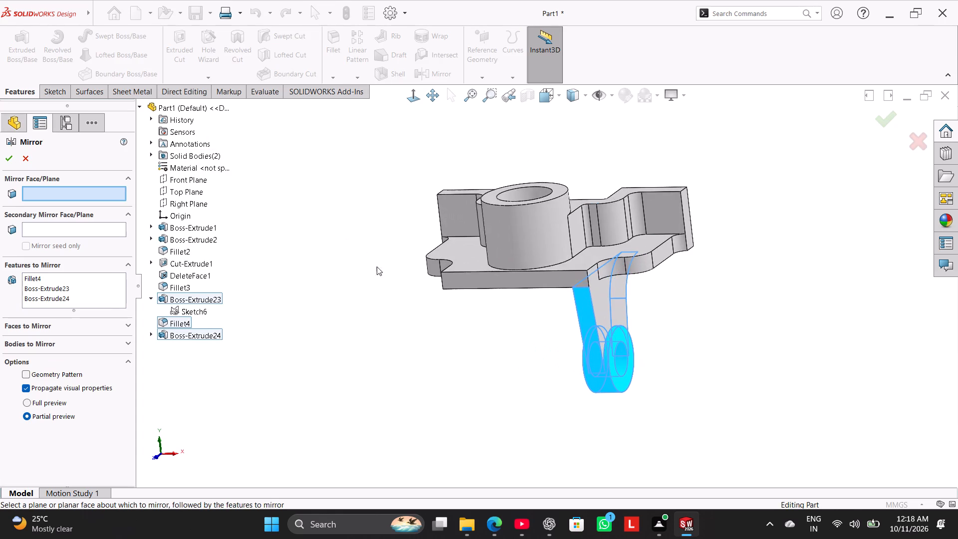
click(184, 205)
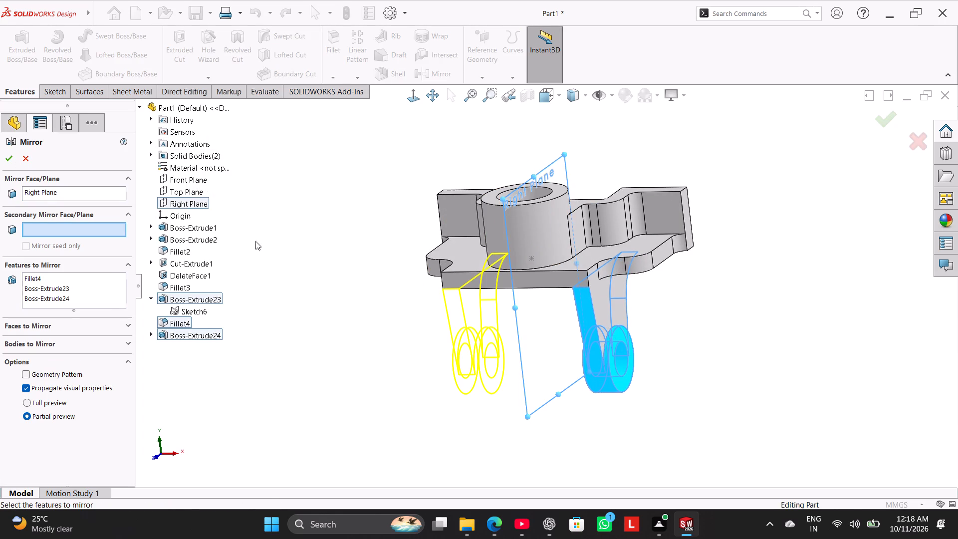
middle_drag(282, 245, 312, 264)
click(9, 157)
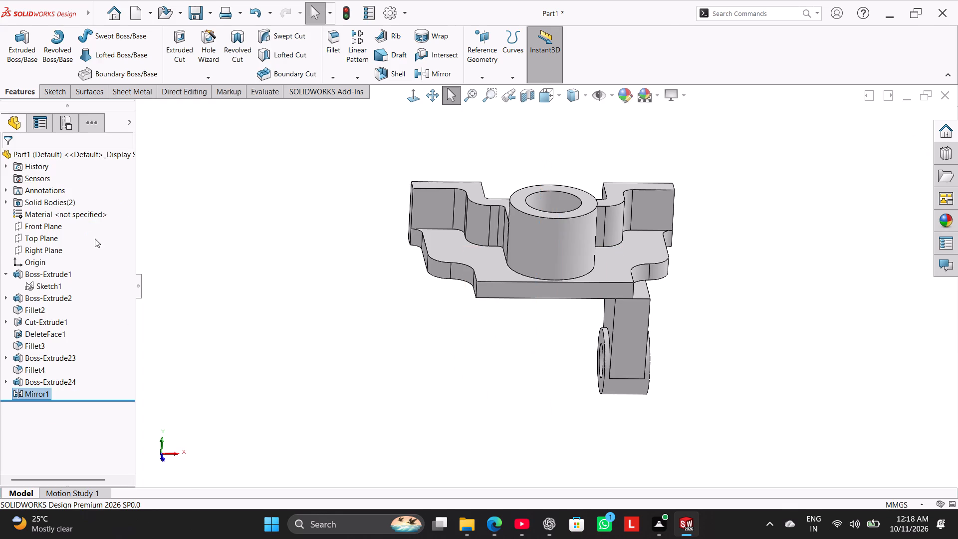
middle_drag(205, 331, 214, 296)
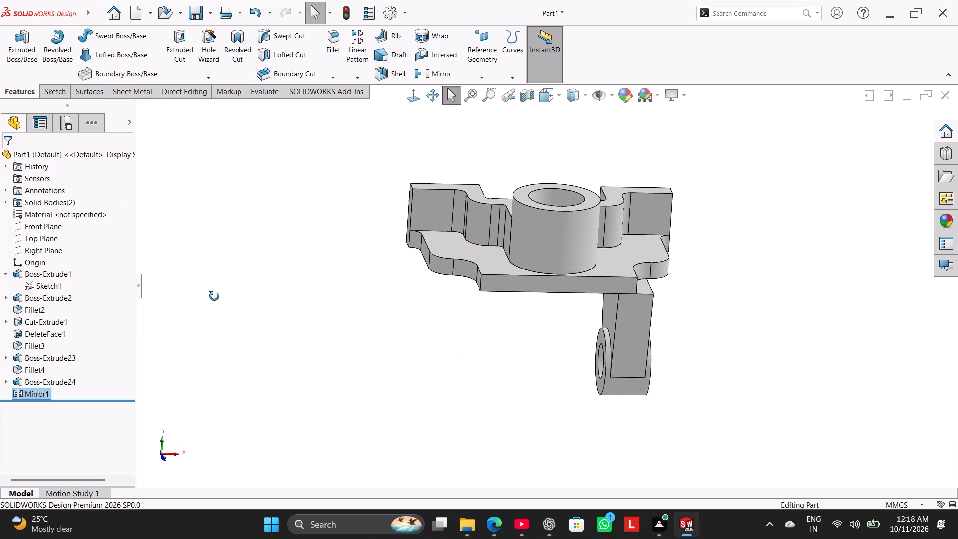
Undo the mirror of the leg features.
middle_drag(214, 296, 176, 270)
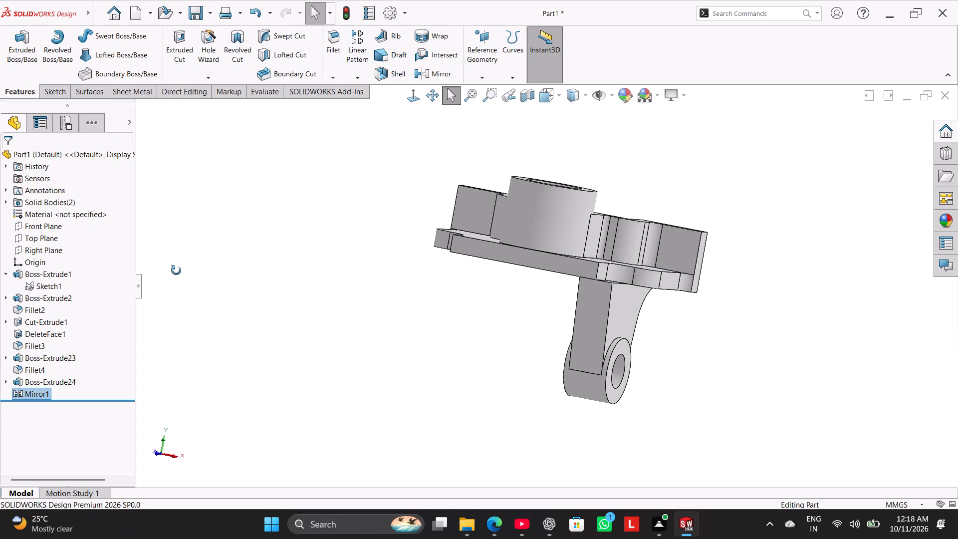
middle_drag(176, 270, 169, 321)
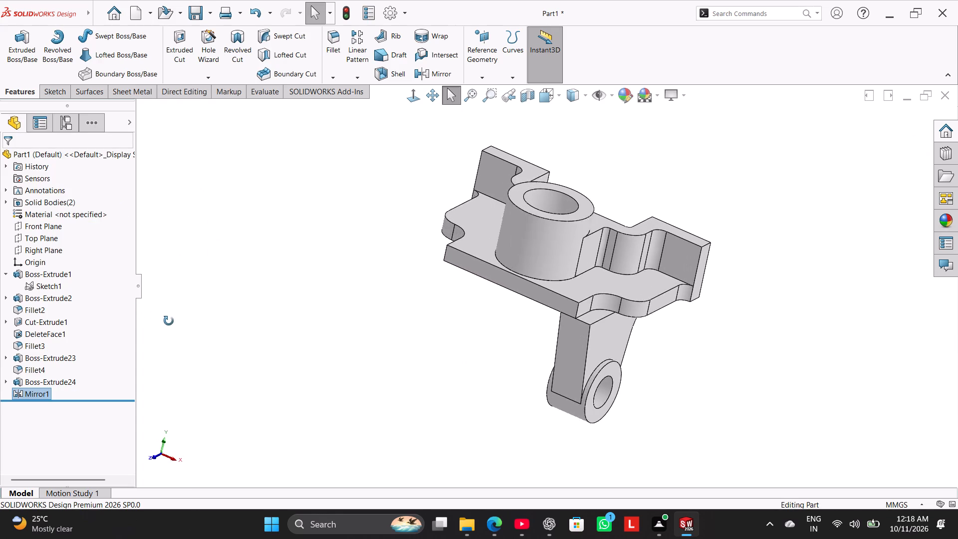
middle_drag(169, 321, 181, 322)
key(ctrl+z)
click(239, 348)
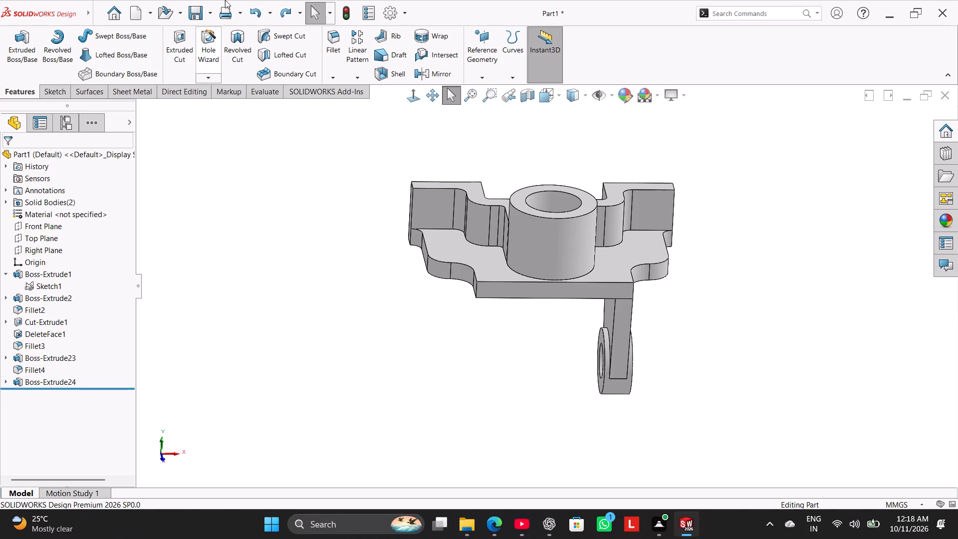
Start a boss extrude from Sketch6 beginning at a surface, picking the plate's narrow side face opposite the existing leg.
click(27, 62)
click(144, 107)
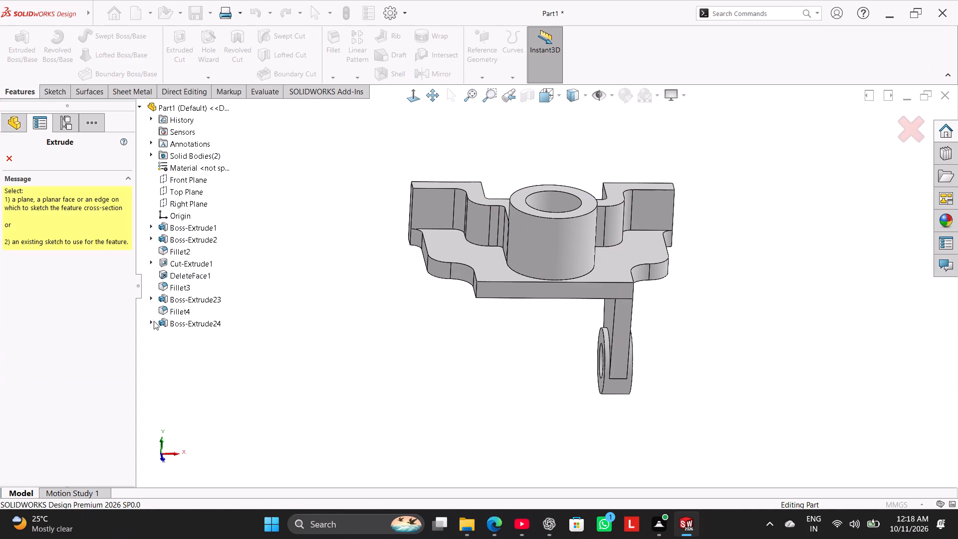
click(153, 321)
click(188, 331)
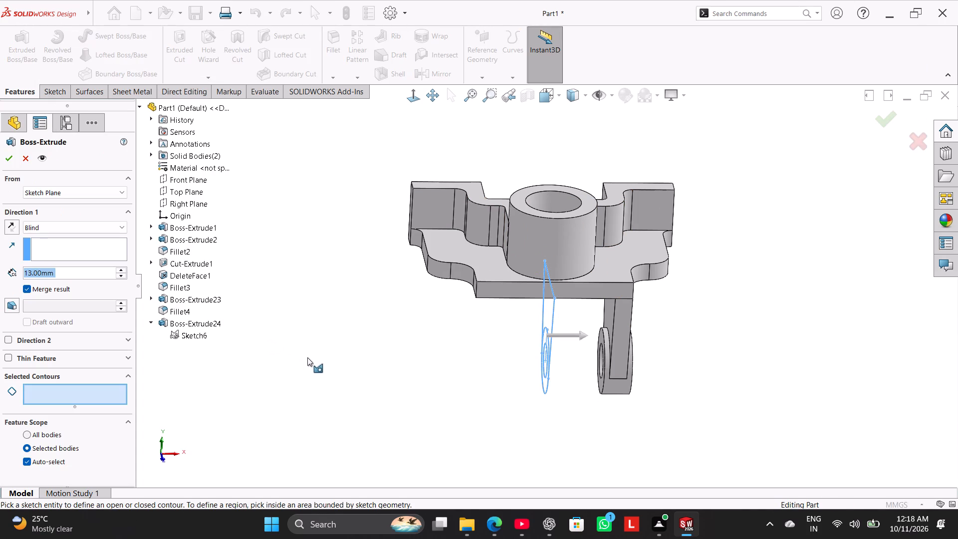
middle_drag(346, 375, 349, 330)
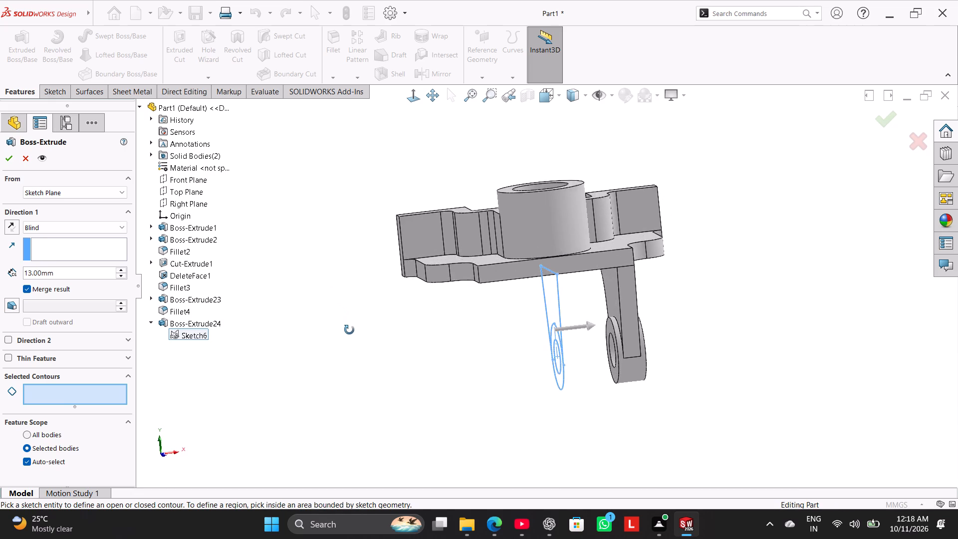
middle_drag(349, 330, 329, 302)
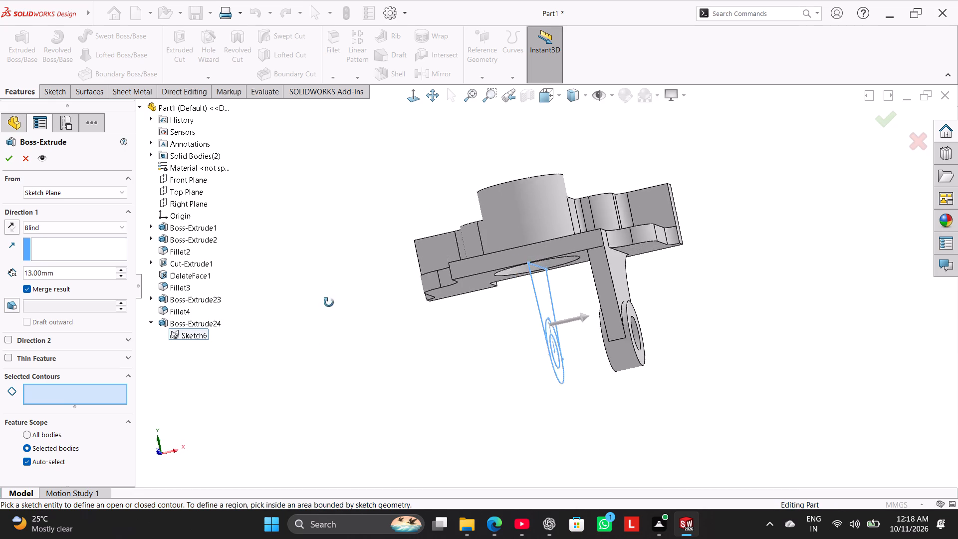
middle_drag(329, 302, 320, 321)
middle_drag(383, 336, 406, 345)
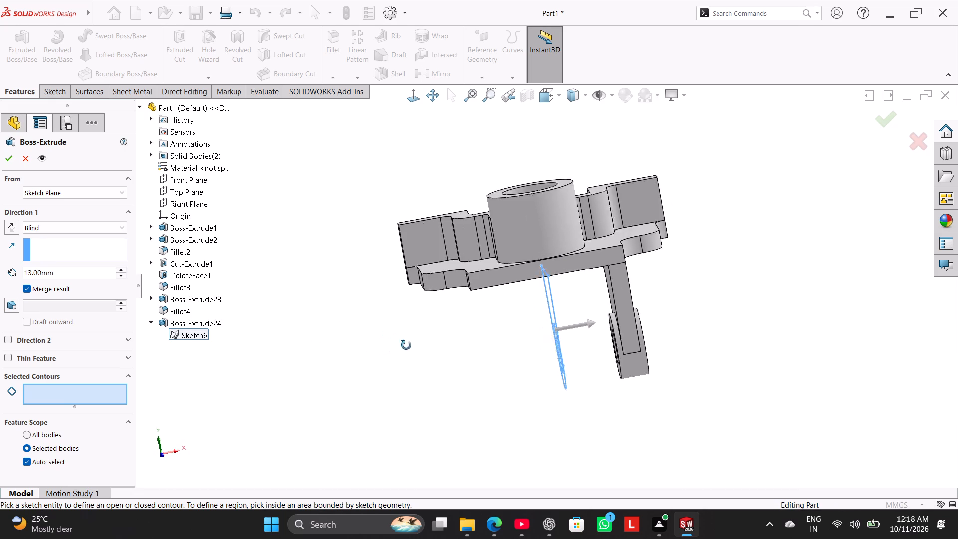
middle_drag(406, 345, 453, 359)
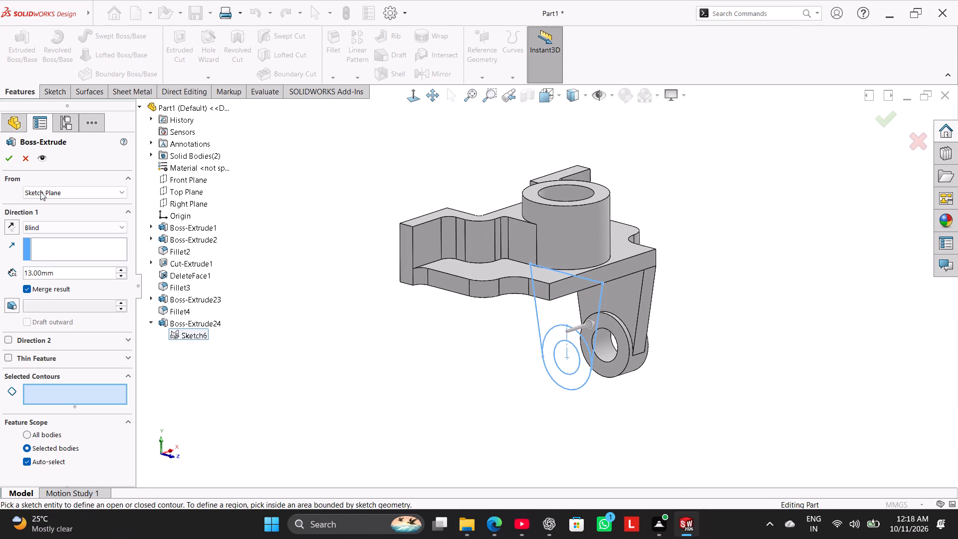
click(50, 192)
click(64, 214)
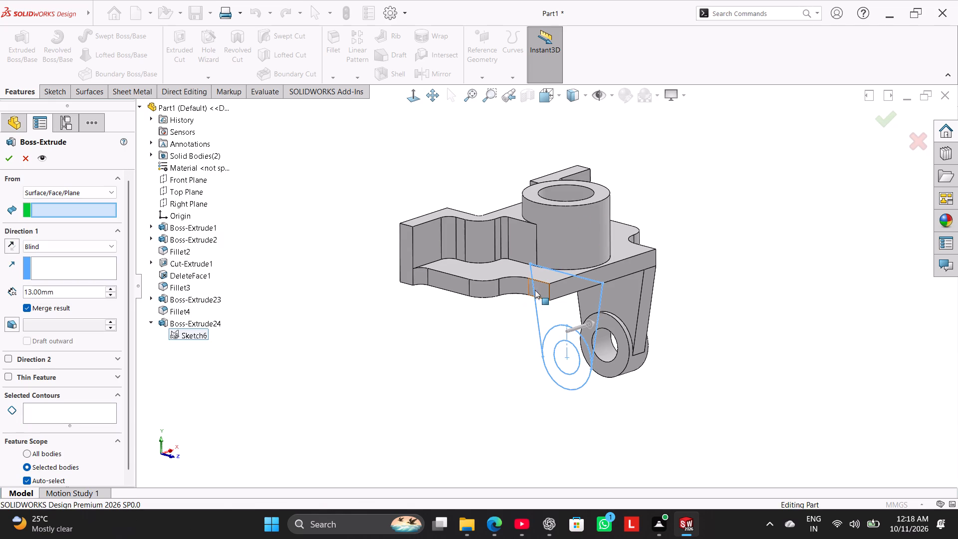
click(536, 290)
Use Sketch6's tapered leg region and the ring region around the hole as the extrusion profile.
middle_drag(473, 340, 419, 320)
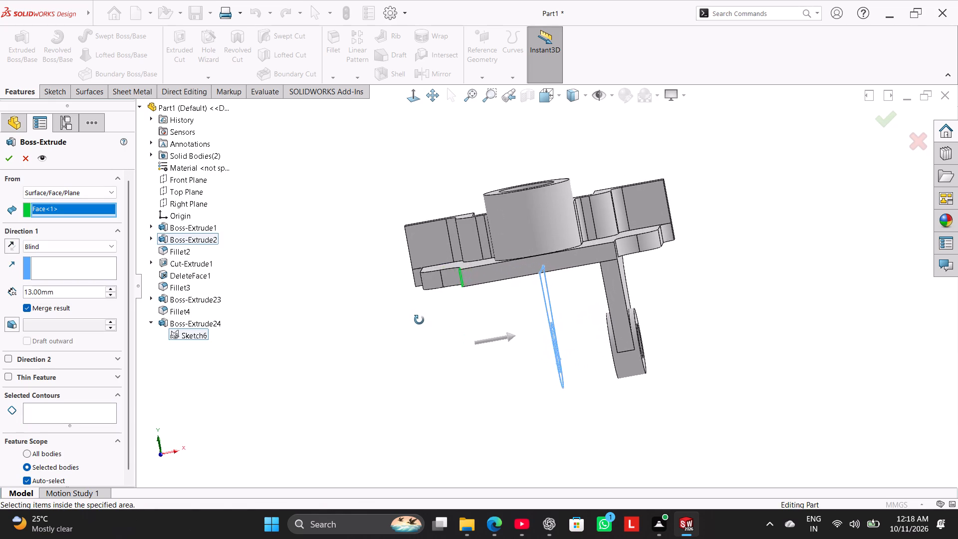
middle_drag(419, 320, 403, 296)
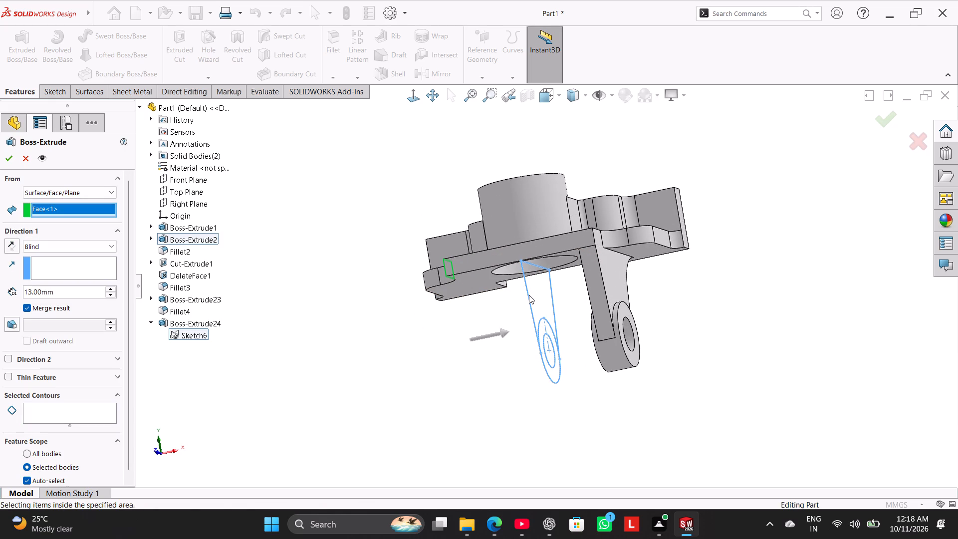
click(100, 414)
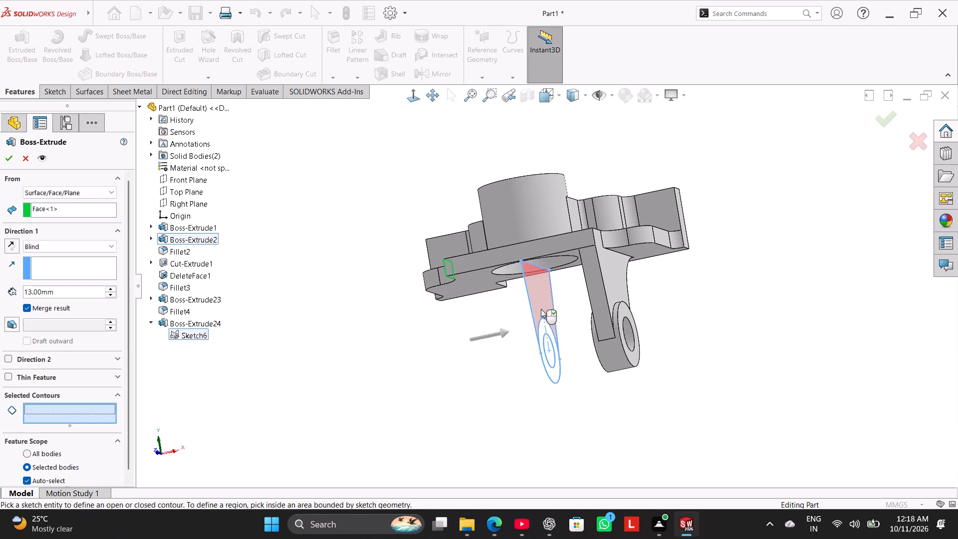
click(541, 309)
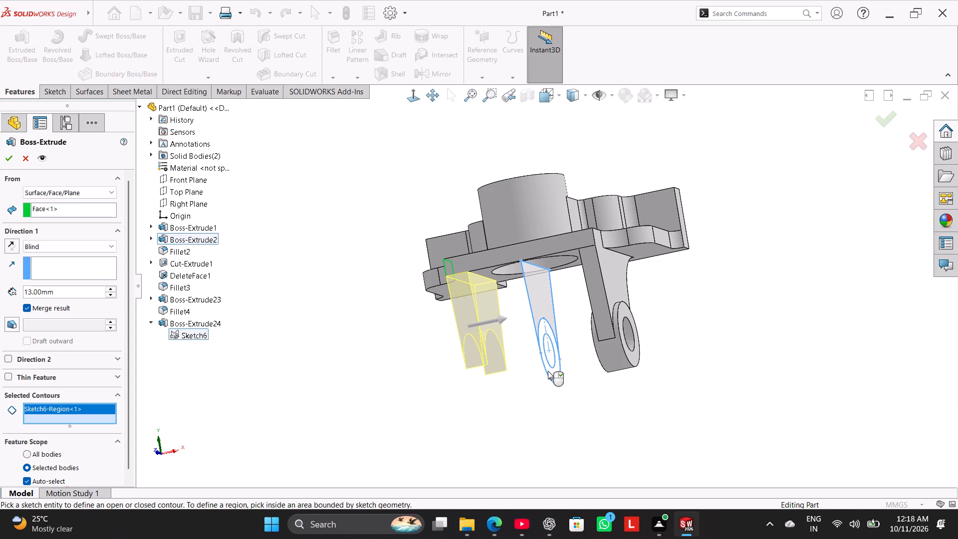
click(548, 371)
Set the blind depth to 10 mm and finish the second leg's extrusion.
middle_drag(407, 404, 448, 398)
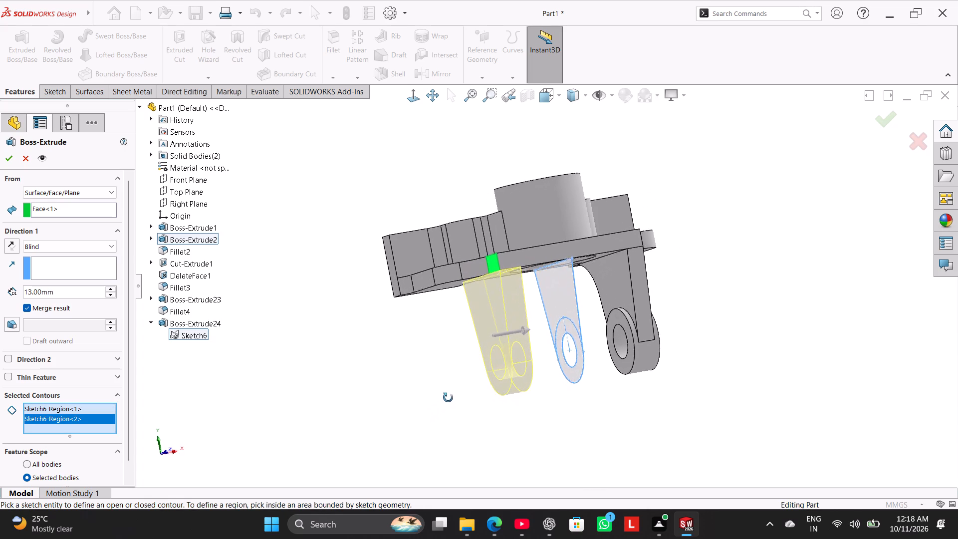
middle_drag(448, 398, 410, 395)
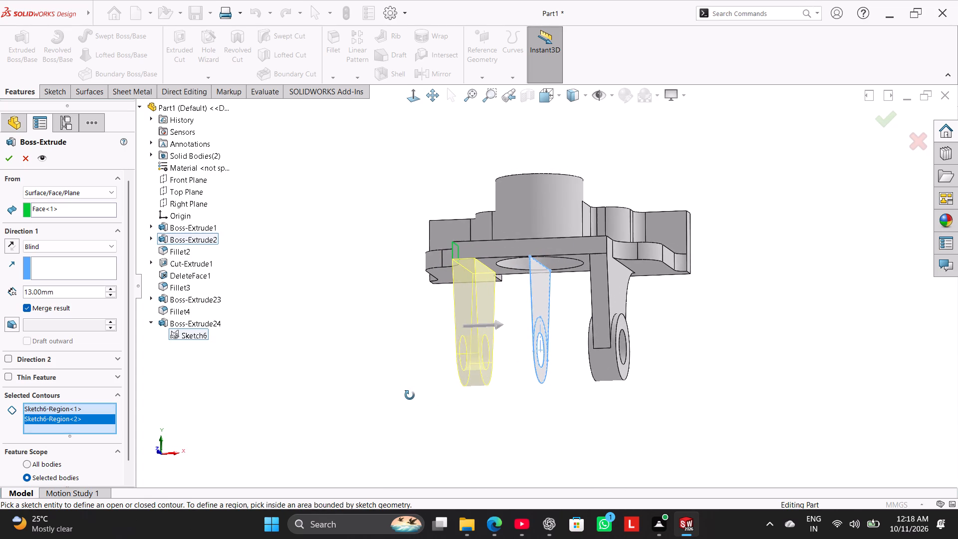
middle_drag(410, 395, 423, 418)
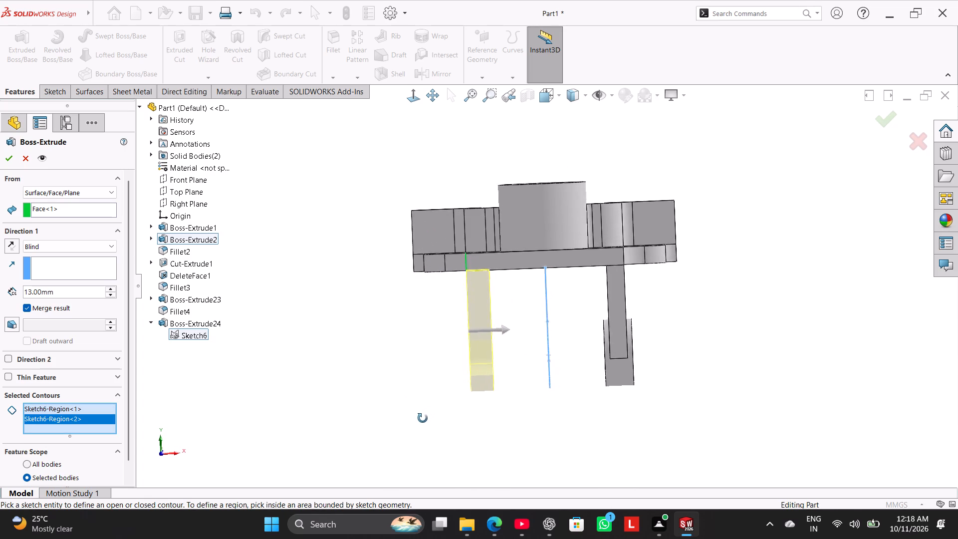
middle_drag(423, 418, 364, 370)
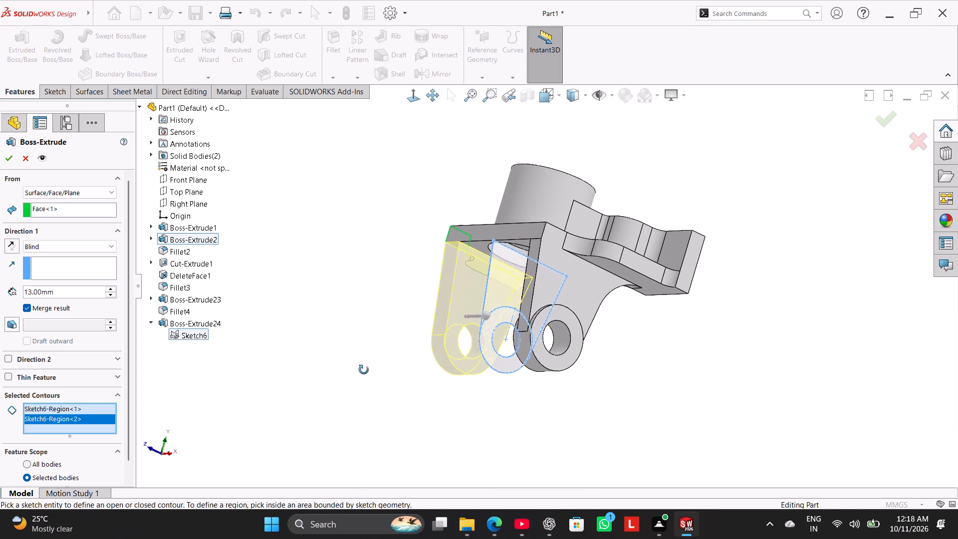
middle_drag(364, 370, 389, 401)
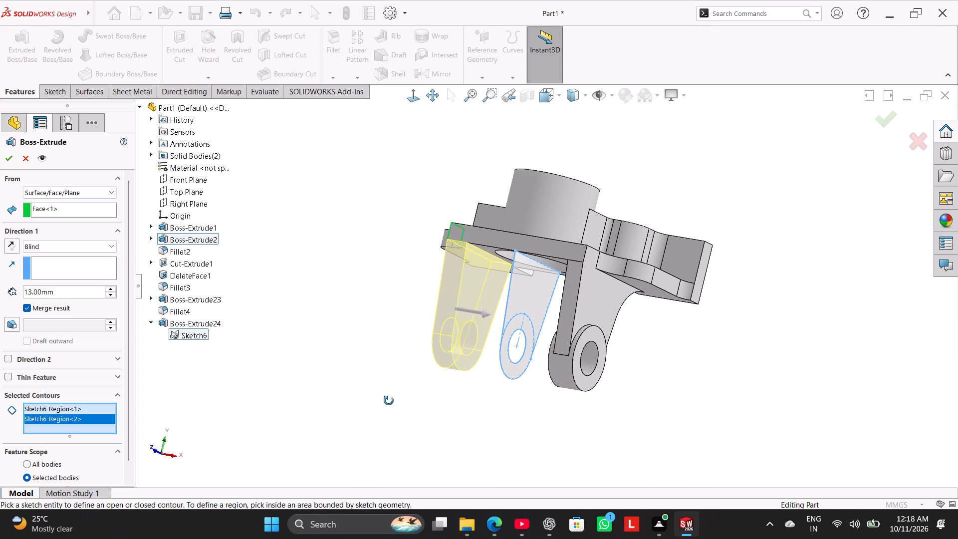
middle_drag(389, 401, 416, 422)
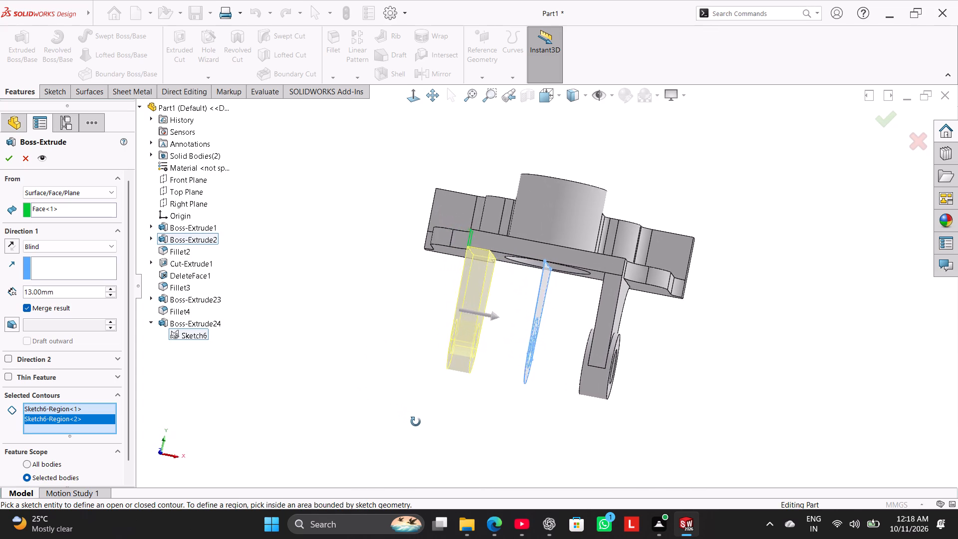
middle_drag(416, 422, 410, 418)
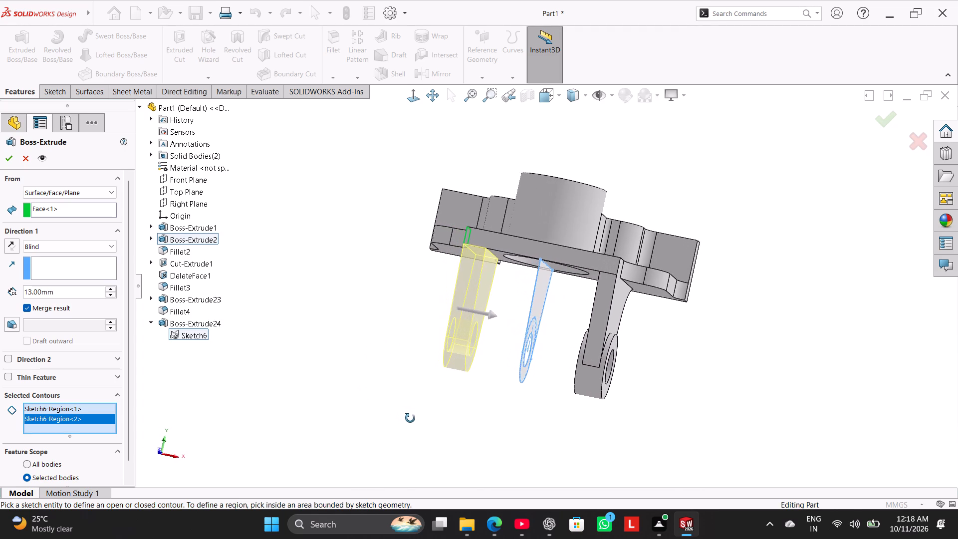
middle_drag(410, 418, 409, 417)
double_click(87, 289)
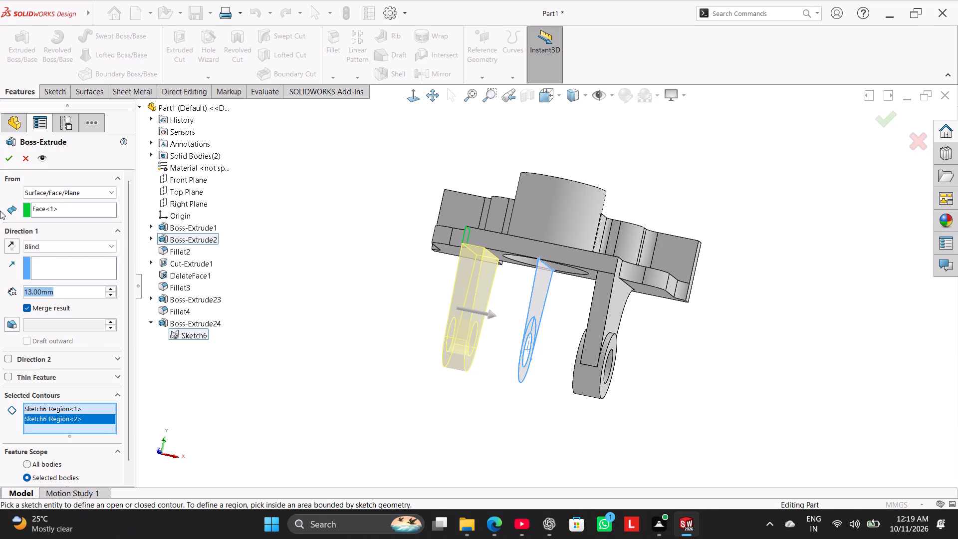
text(10)
key(Return)
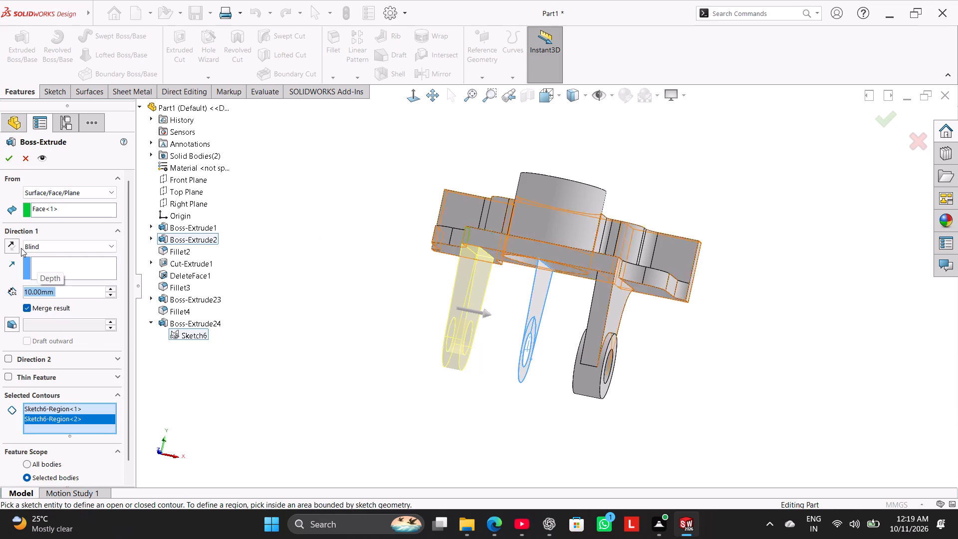
click(13, 158)
click(250, 220)
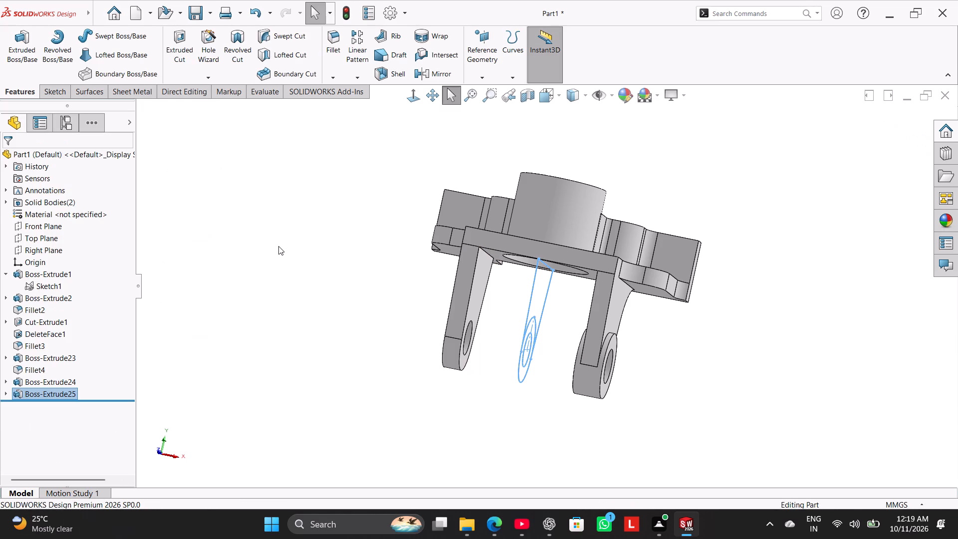
Start another boss extrude from Sketch6, using the two concentric circles at the lower end as contours.
middle_drag(296, 275, 309, 290)
right_drag(294, 329, 396, 253)
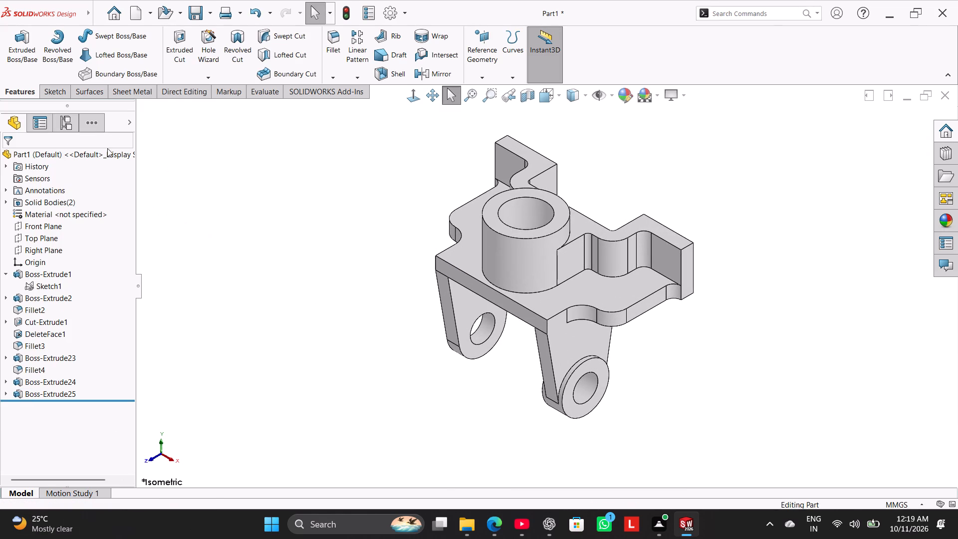
click(24, 57)
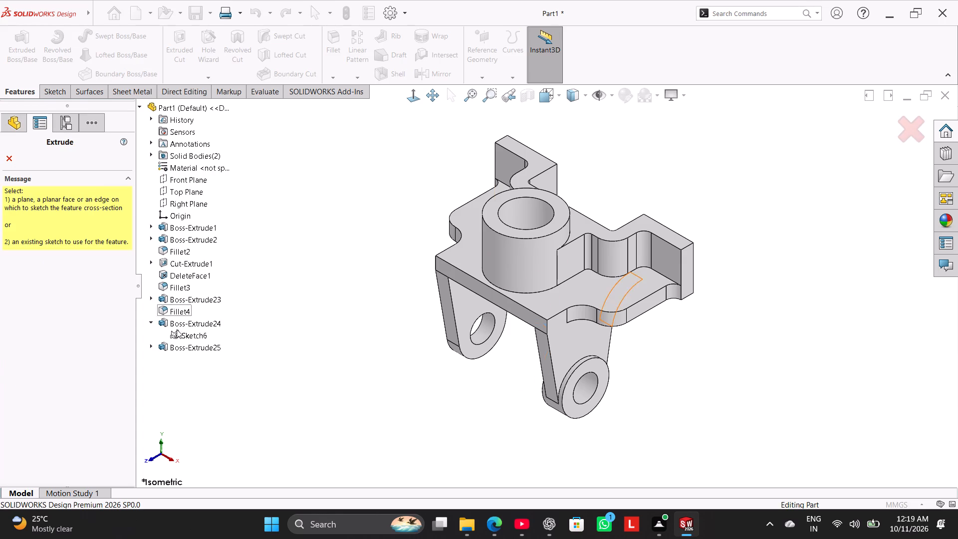
click(177, 333)
middle_drag(319, 341, 378, 256)
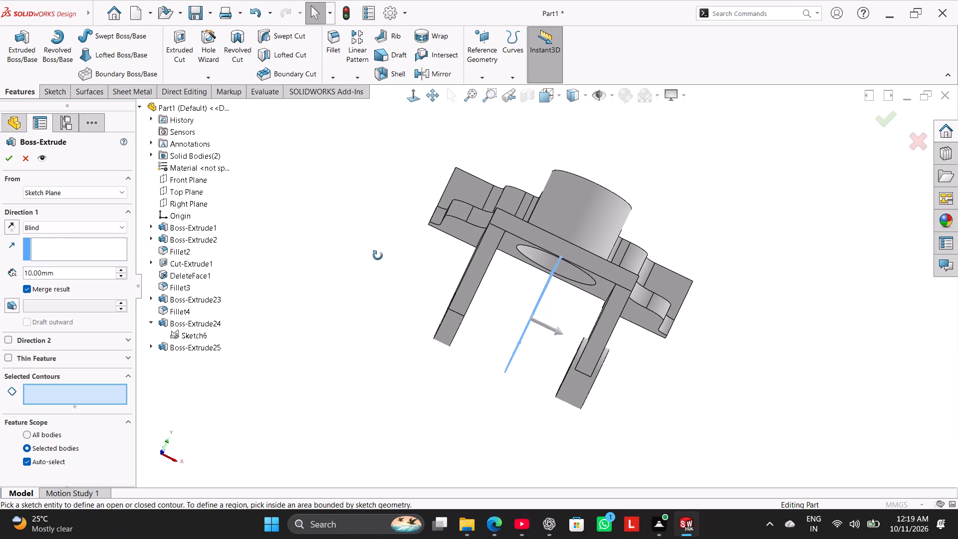
middle_drag(378, 256, 382, 263)
middle_drag(476, 365, 503, 379)
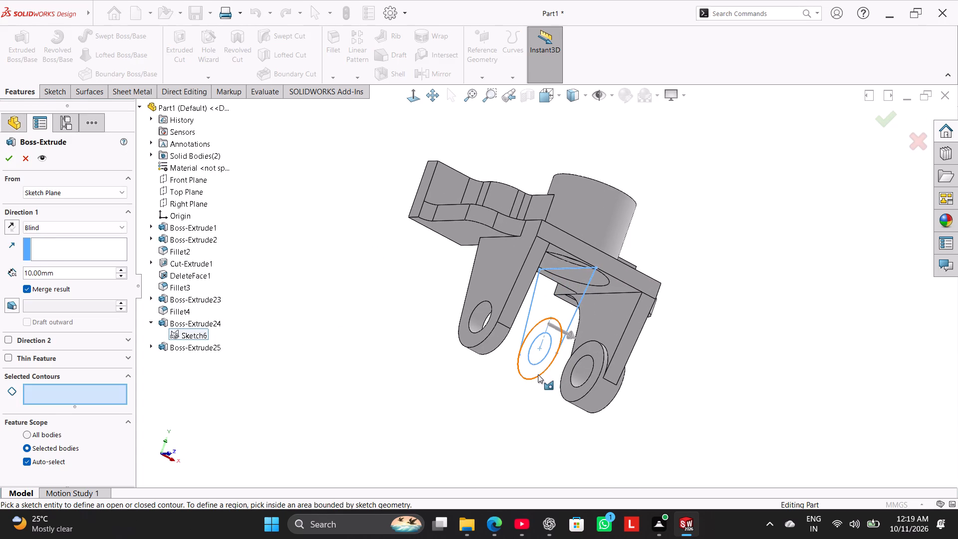
click(538, 374)
click(538, 364)
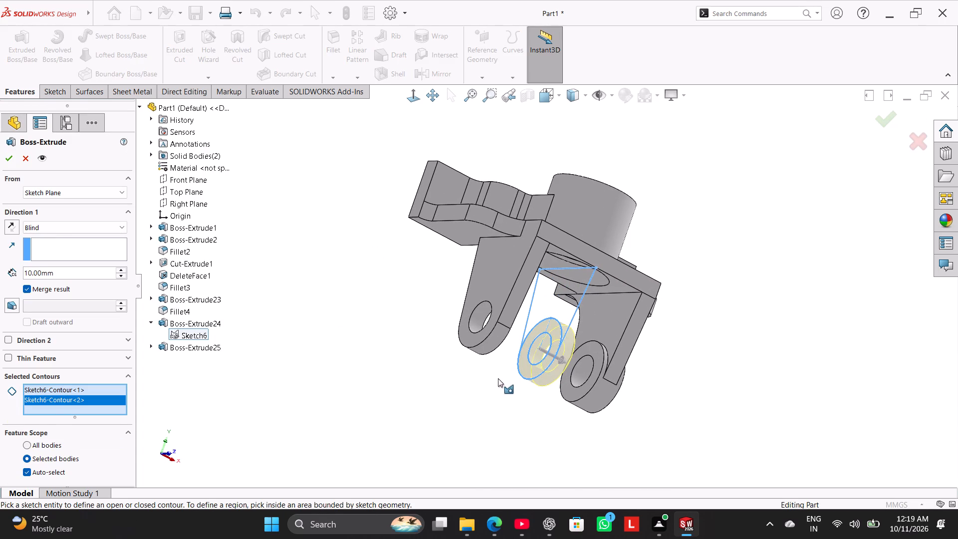
Set the ring extrusion to start from a surface, using the flat outer face of the second leg.
middle_drag(493, 380, 471, 403)
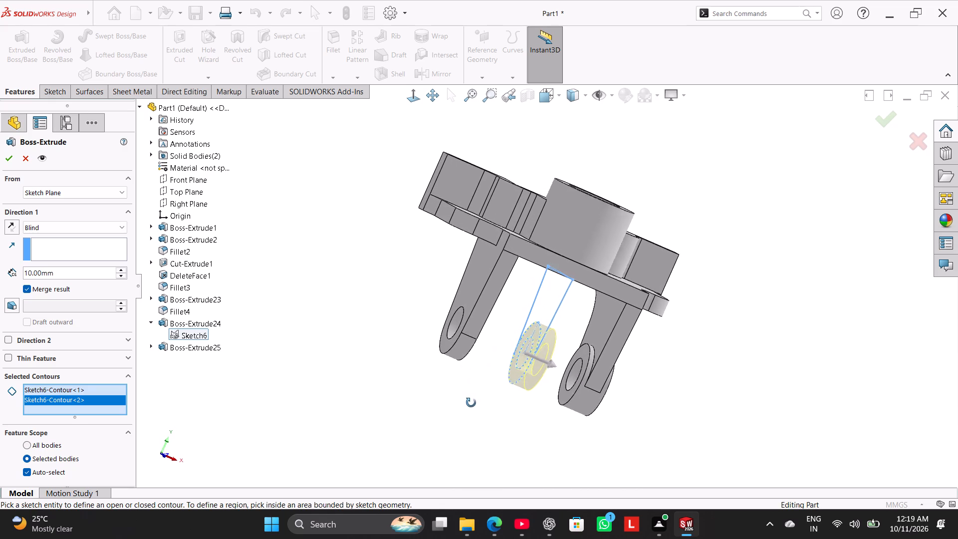
middle_drag(471, 403, 468, 405)
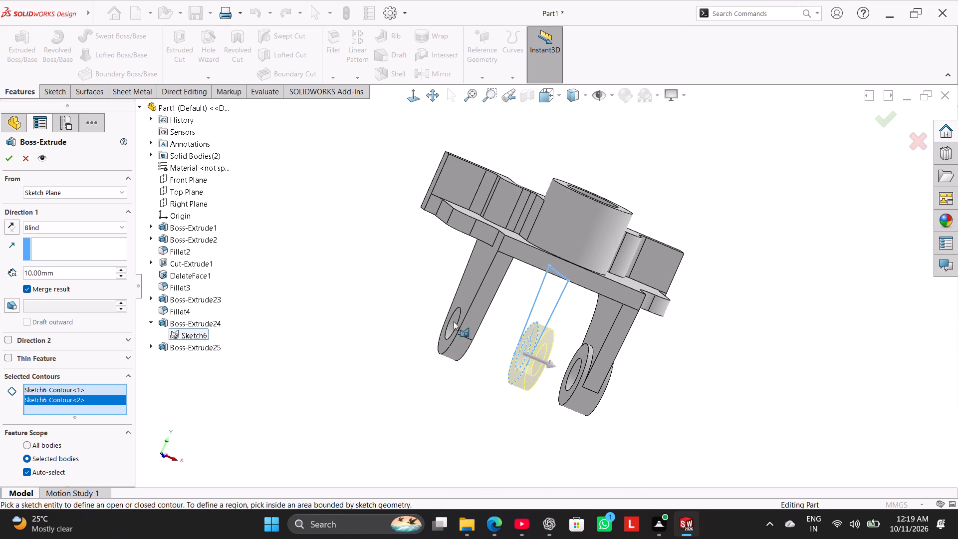
click(110, 193)
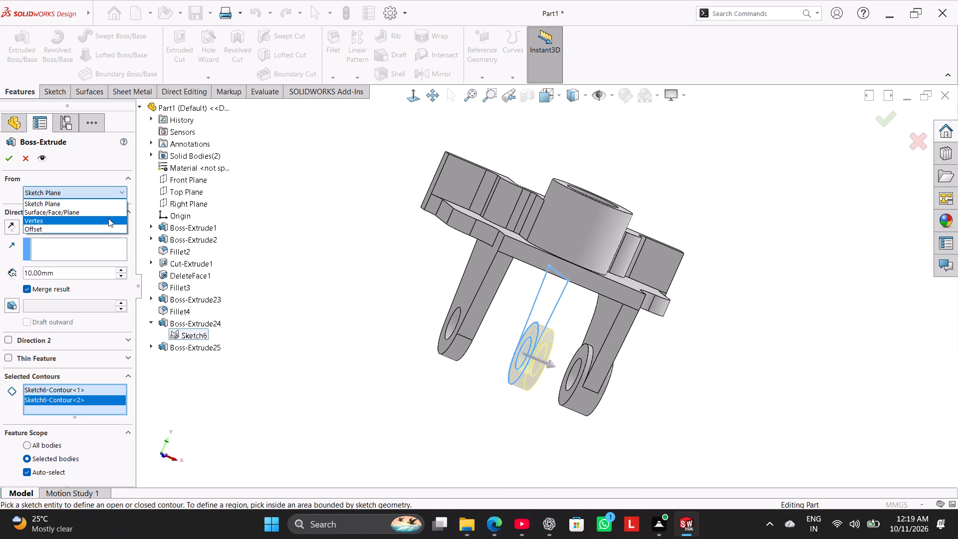
click(105, 211)
middle_drag(331, 253, 383, 297)
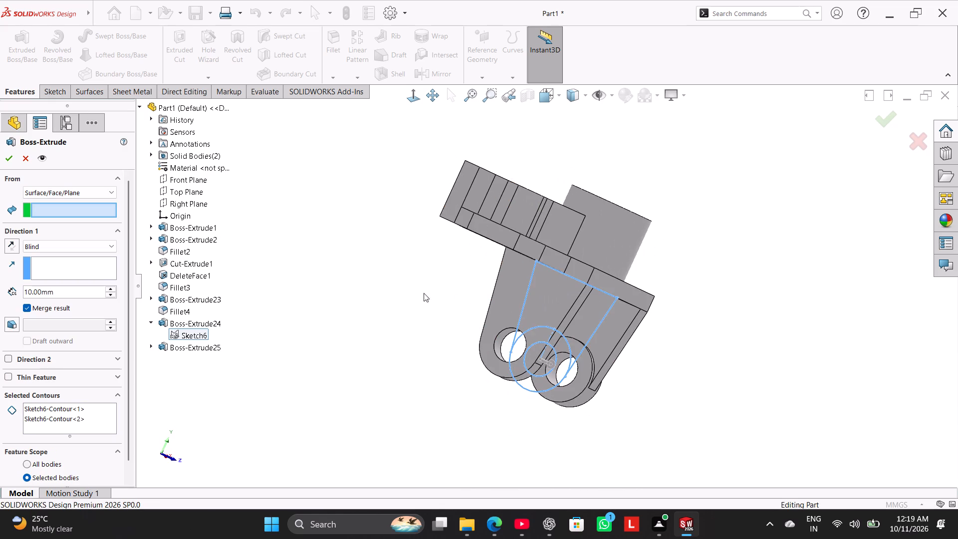
click(548, 252)
middle_drag(426, 308, 325, 262)
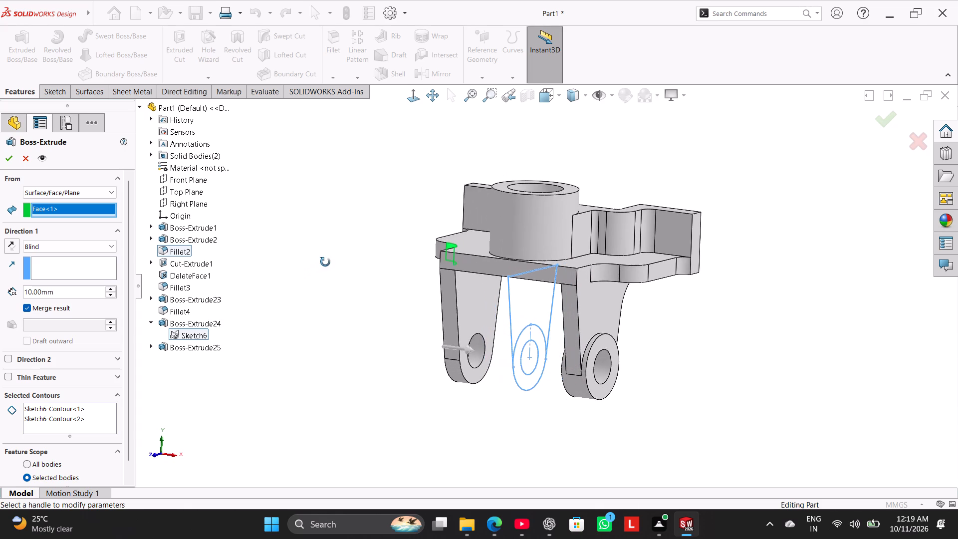
middle_drag(325, 262, 407, 313)
right_click(91, 216)
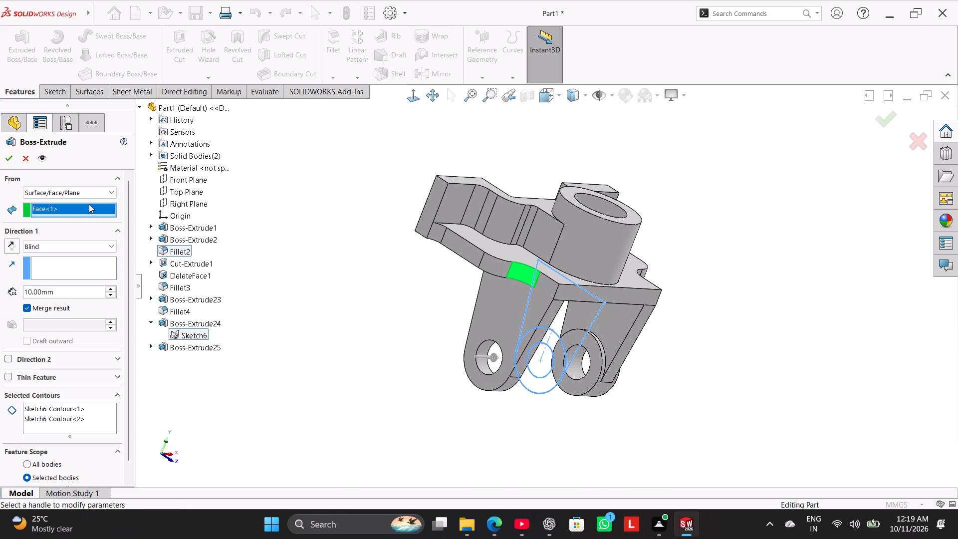
right_click(90, 207)
click(110, 214)
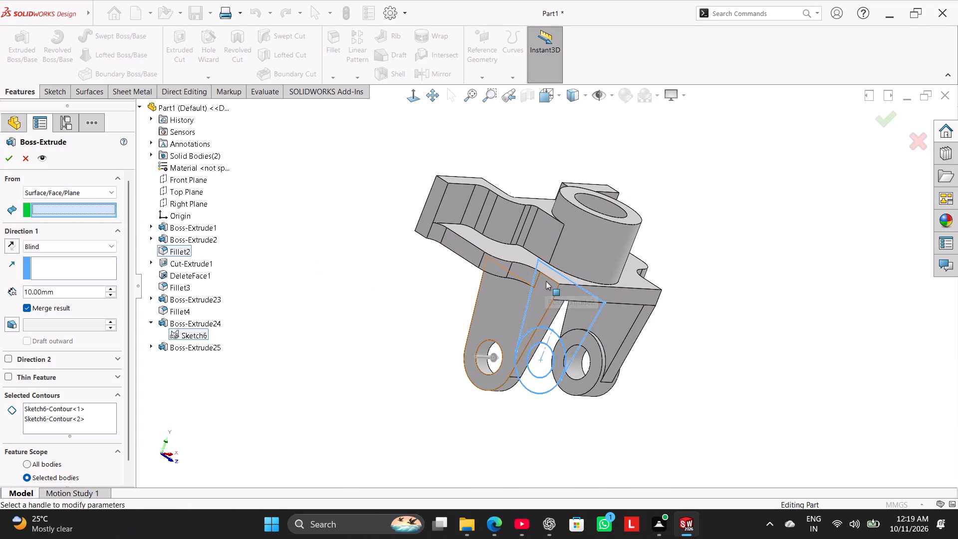
click(545, 281)
middle_drag(357, 322, 315, 273)
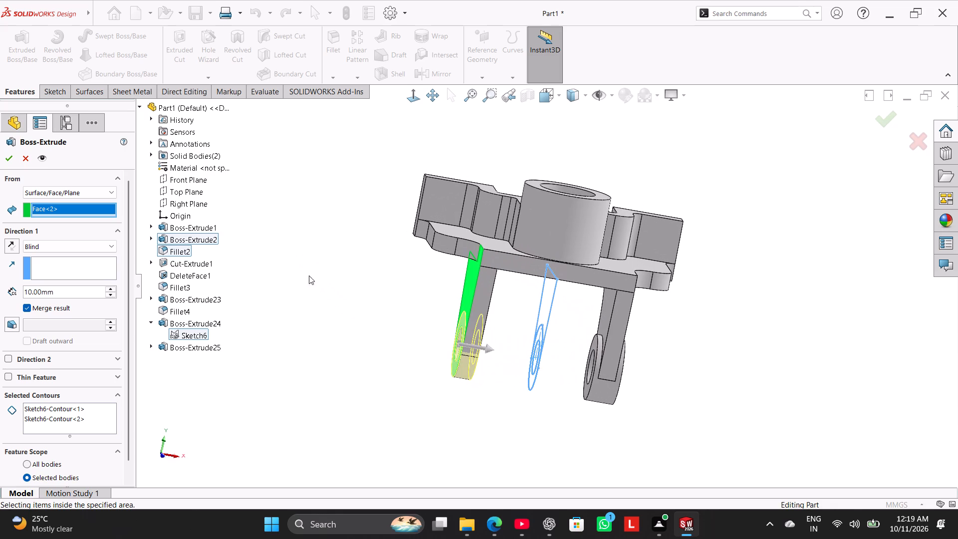
Extrude the ring-shaped lug 13 mm in Direction 1 and 3 mm in Direction 2.
double_click(81, 294)
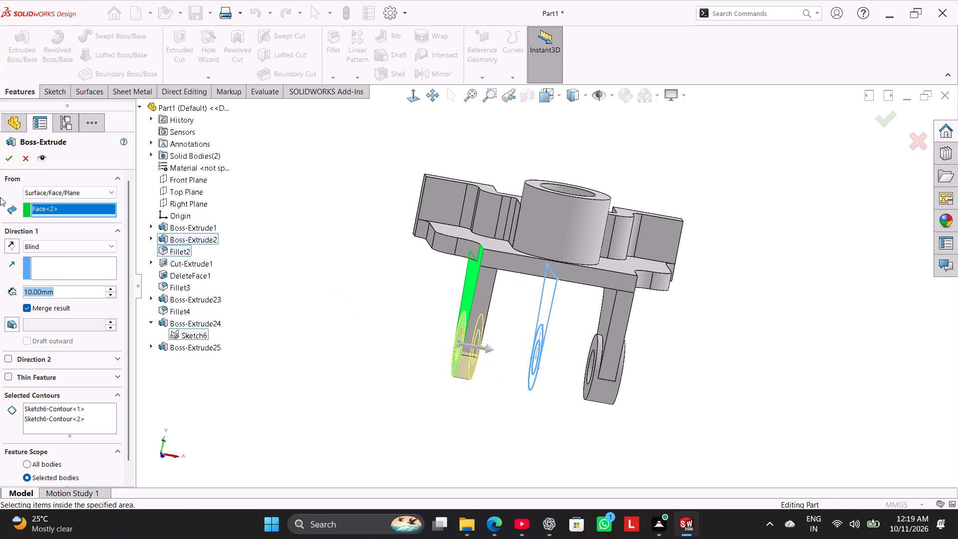
text(13)
key(Return)
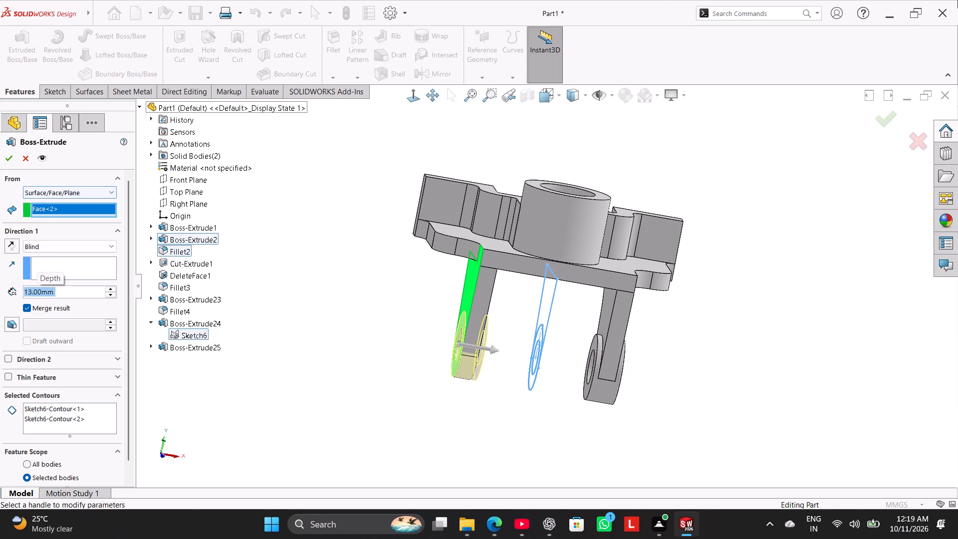
click(6, 356)
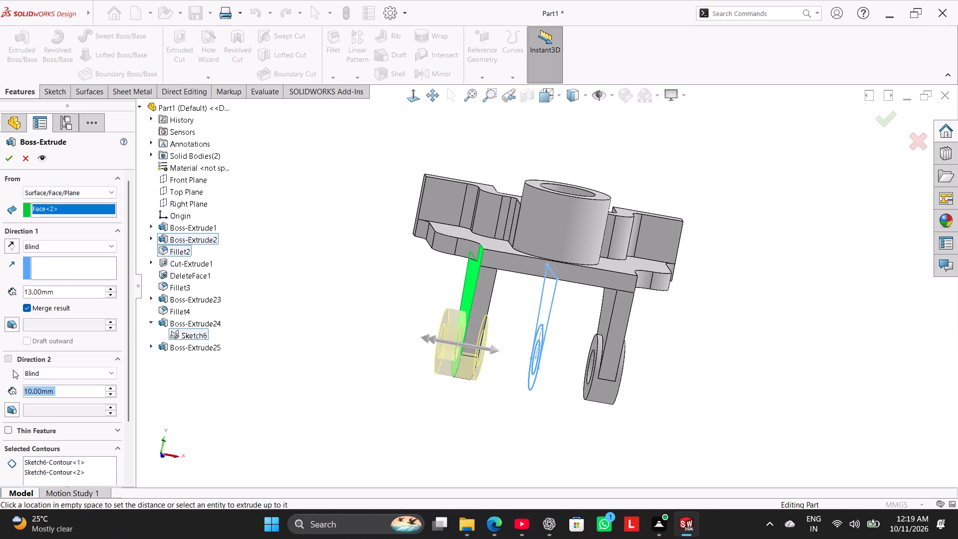
key(3)
key(Return)
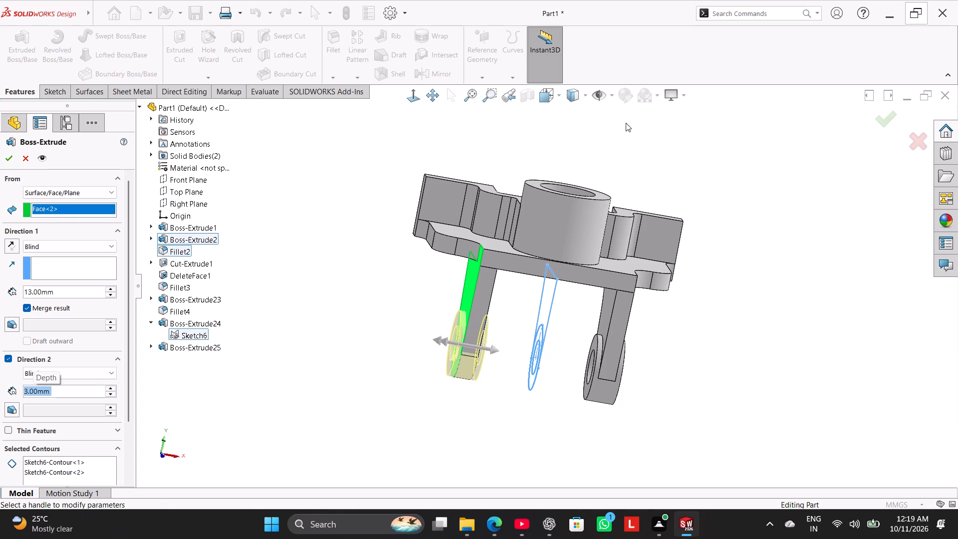
click(4, 155)
Fillet the edge where the second leg's sloped side meets the plate's underside with a 25 mm radius.
right_drag(310, 354, 512, 237)
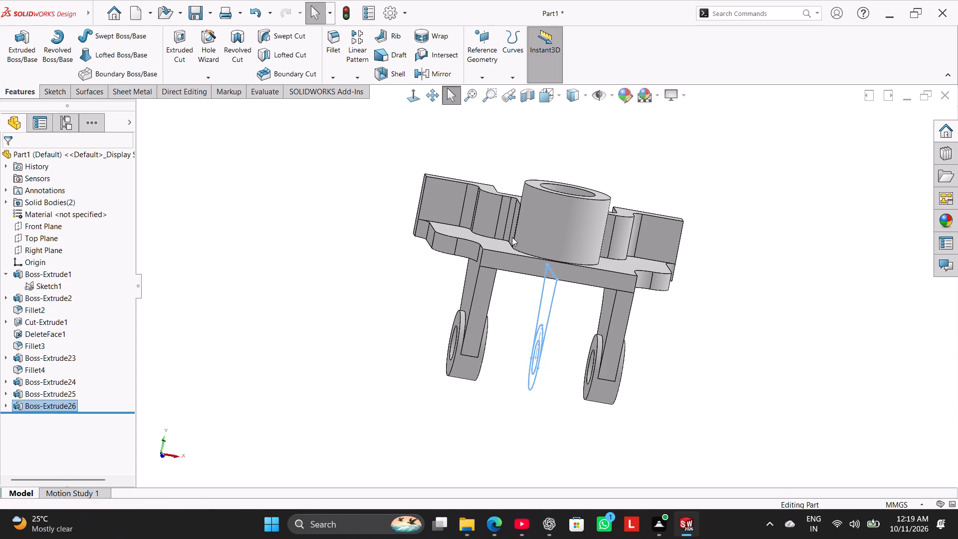
right_drag(512, 237, 522, 231)
click(304, 300)
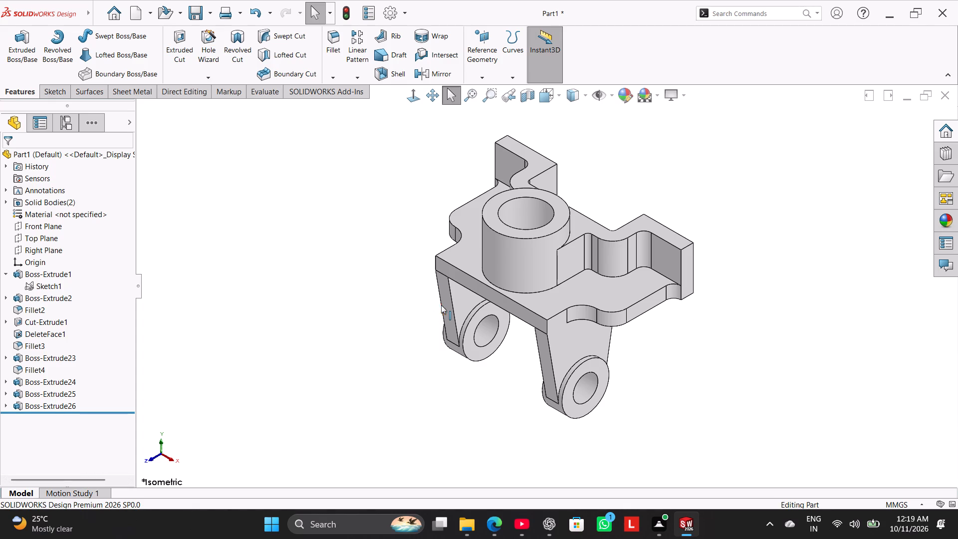
middle_drag(297, 311, 481, 298)
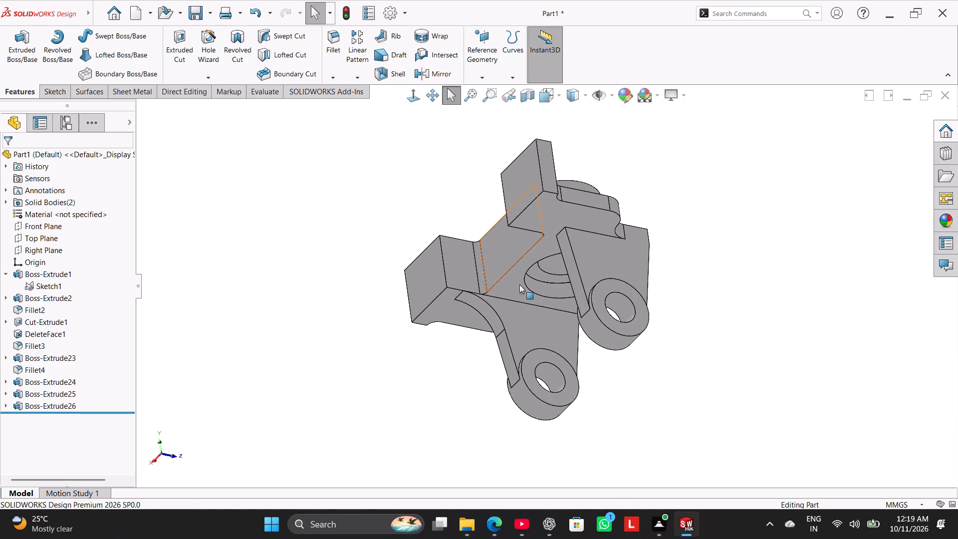
click(328, 45)
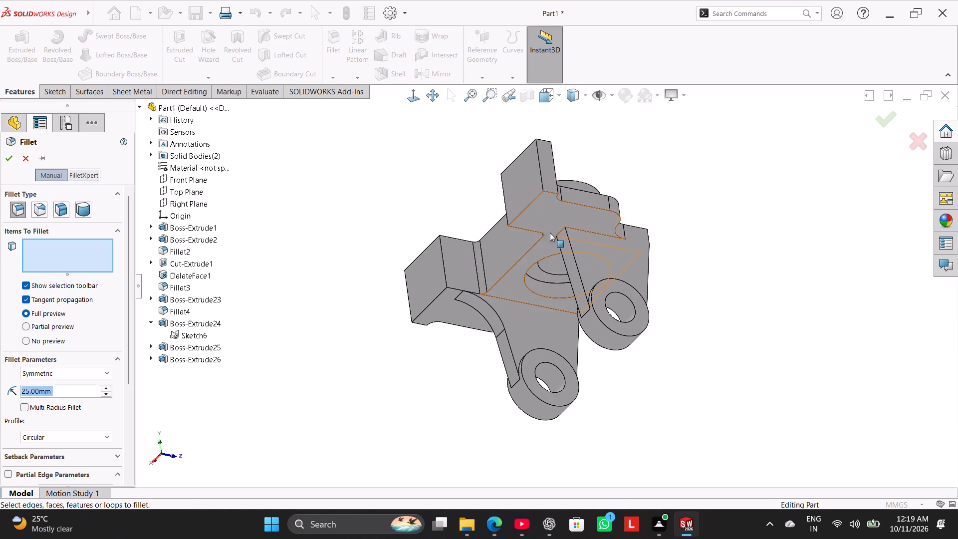
click(560, 231)
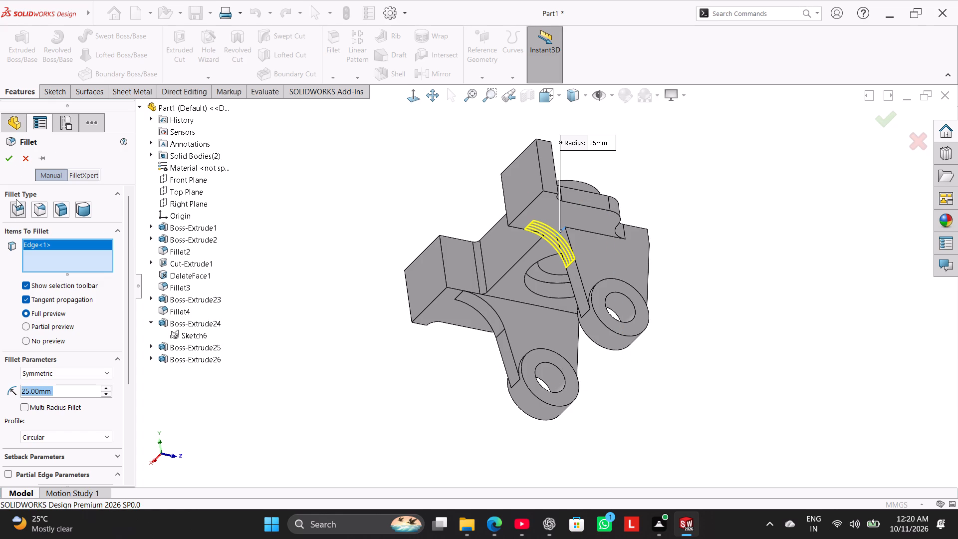
click(9, 159)
Fillet the two edges where the legs' inner faces meet the plate's underside with a 6 mm radius.
right_drag(271, 295, 368, 250)
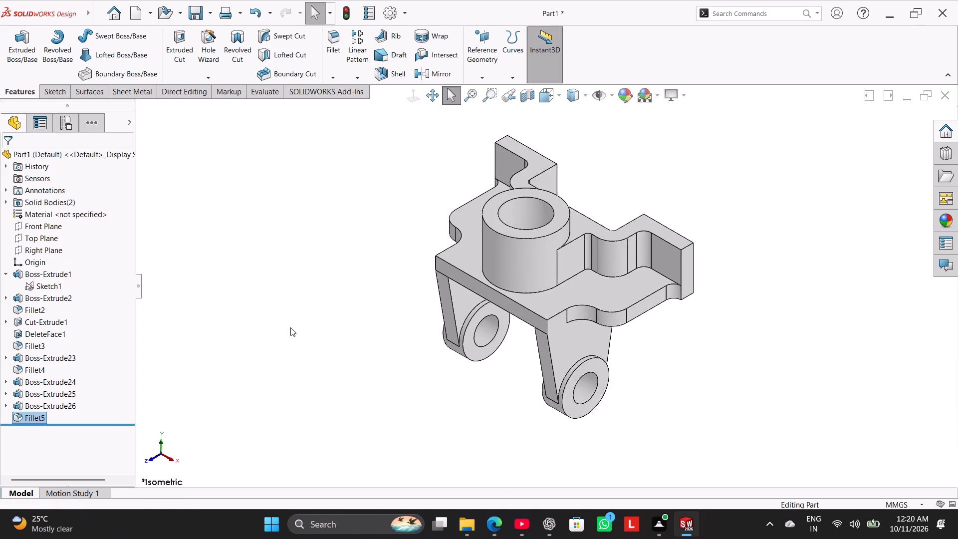
middle_drag(291, 325, 303, 140)
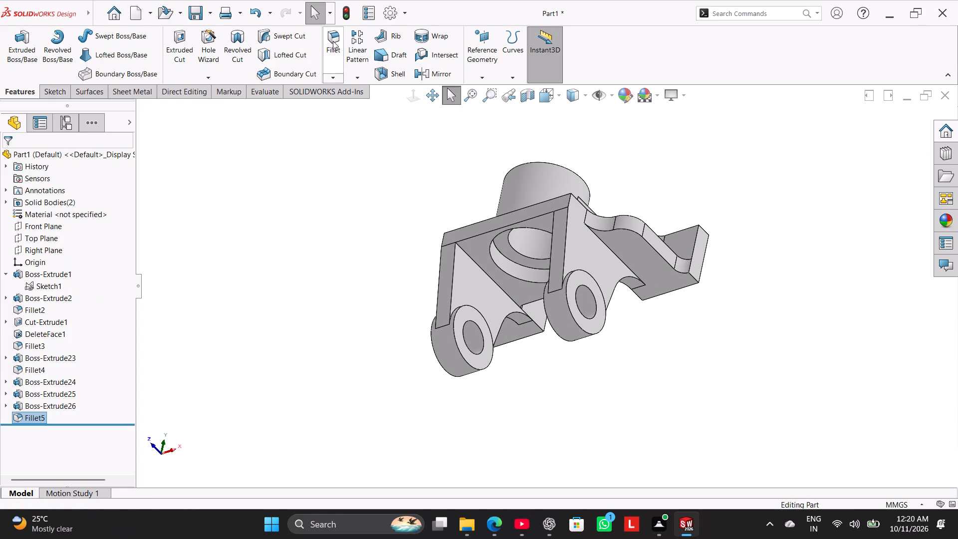
drag(333, 40, 335, 45)
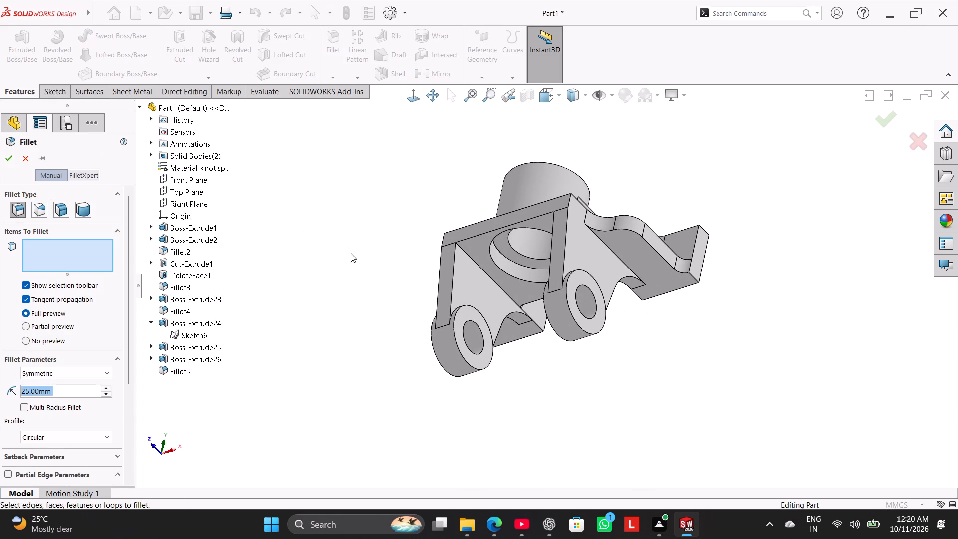
click(474, 259)
middle_drag(402, 249, 428, 276)
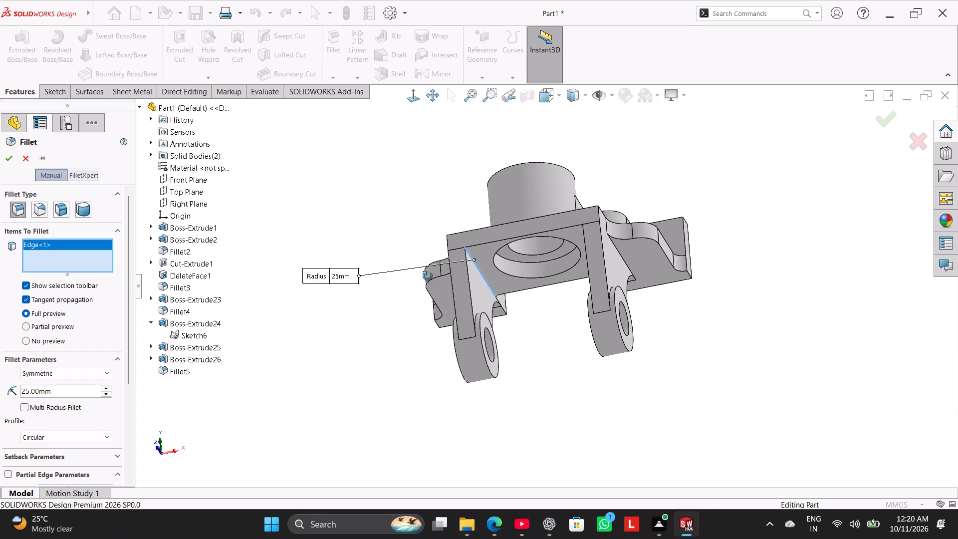
middle_drag(428, 276, 440, 282)
click(71, 386)
click(73, 393)
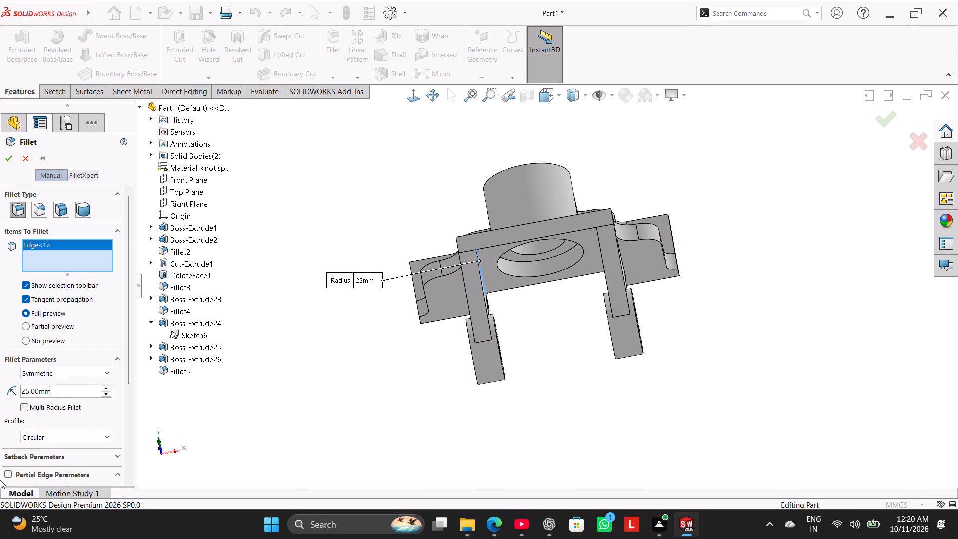
key(ctrl+a)
key(6)
key(Return)
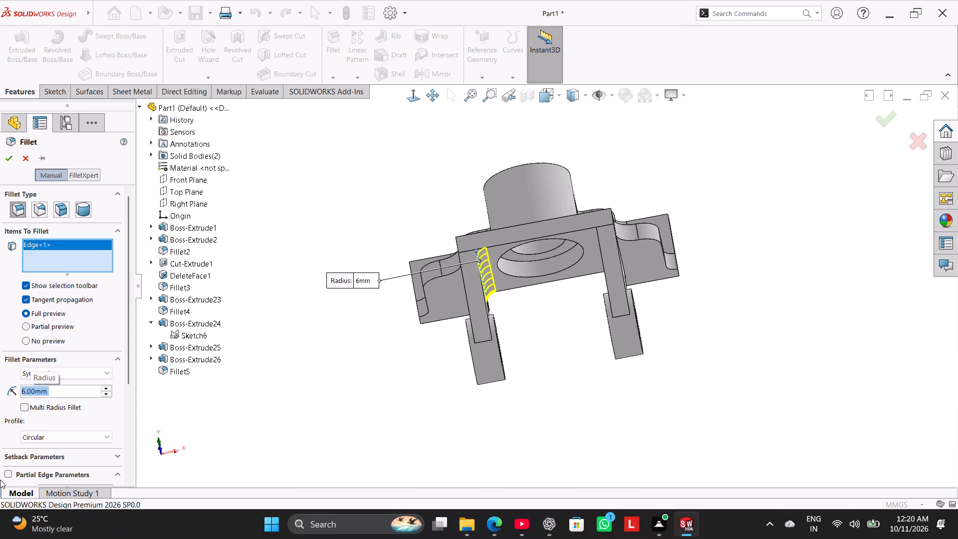
middle_drag(747, 212, 789, 219)
scroll(773, 216, up, 1)
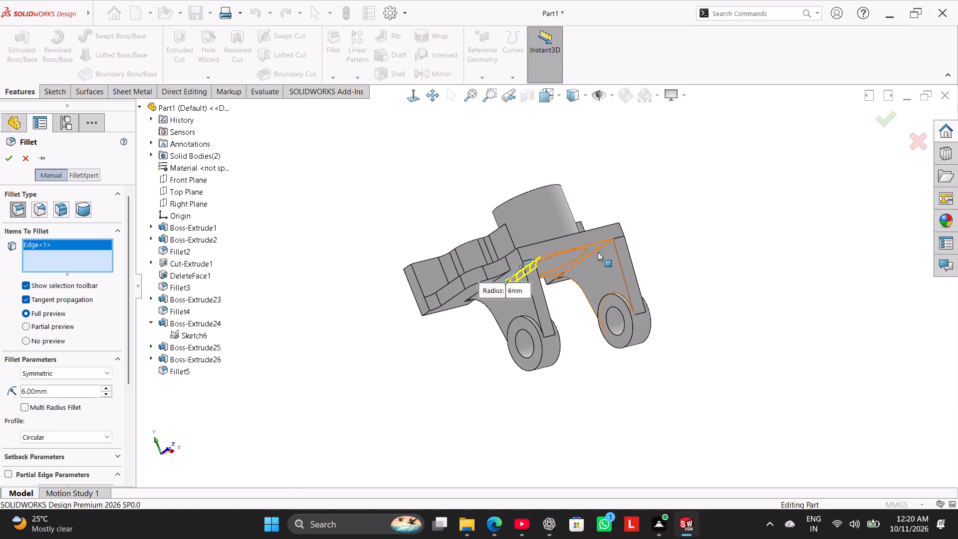
click(598, 251)
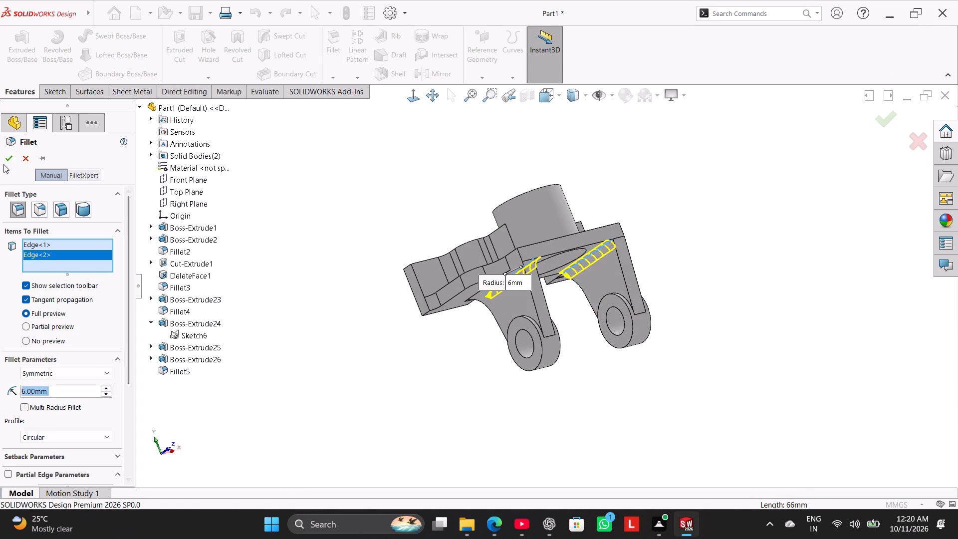
click(4, 162)
Apply a bright green colour (RGB 0, 255, 0) to the whole part in place of the selected last fillet.
right_drag(298, 282, 471, 212)
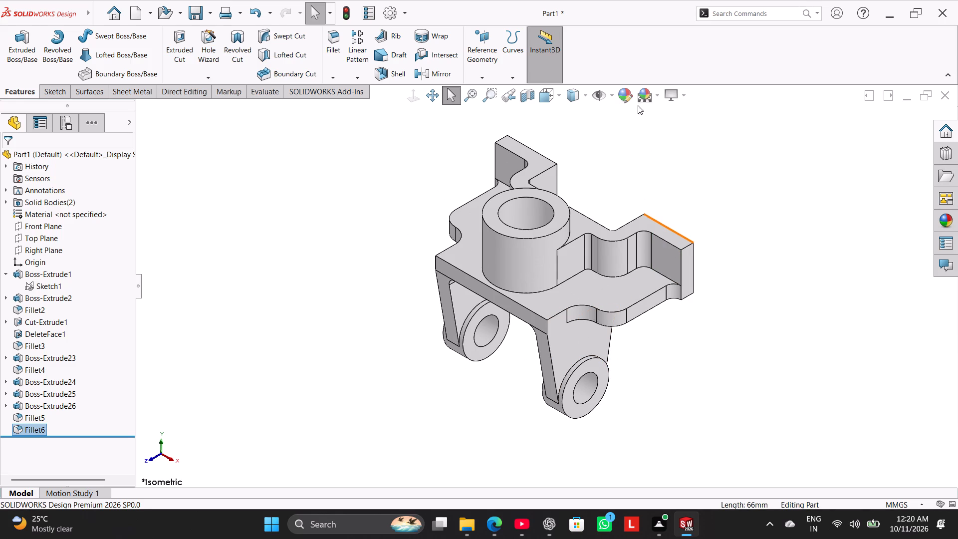
click(625, 93)
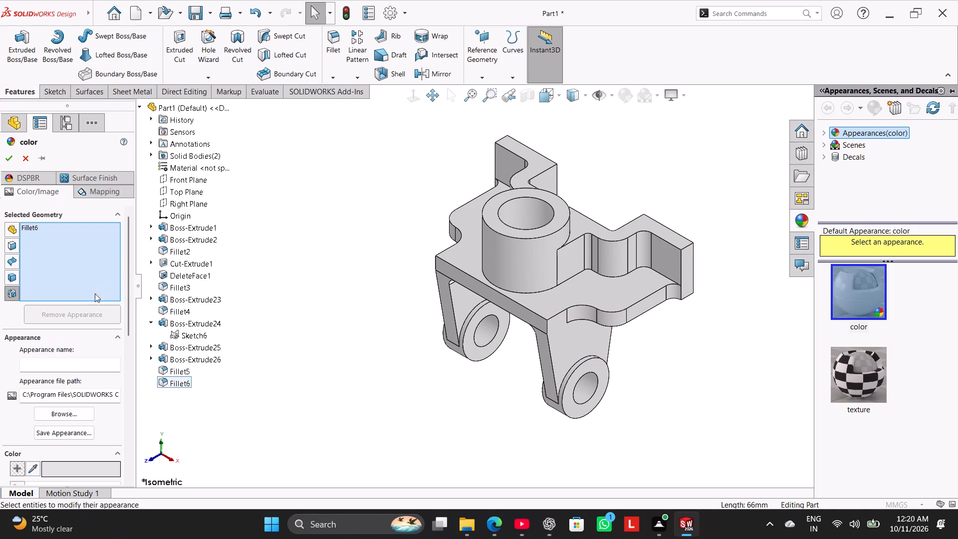
drag(128, 264, 137, 347)
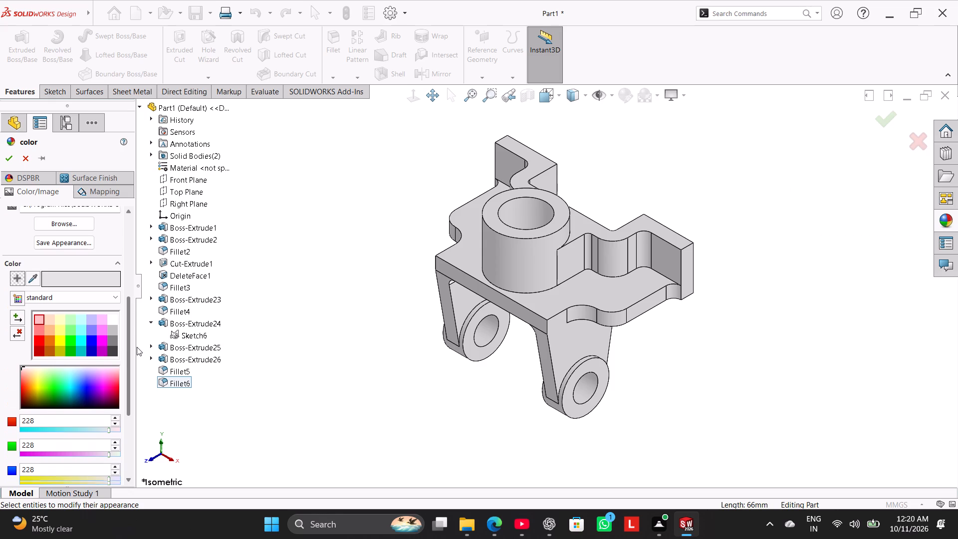
drag(137, 347, 141, 351)
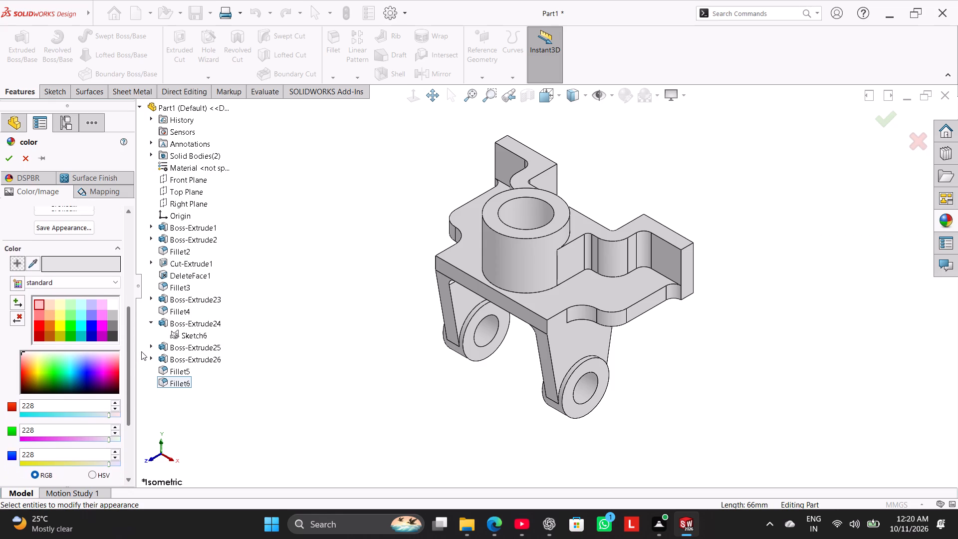
drag(141, 351, 137, 351)
click(72, 326)
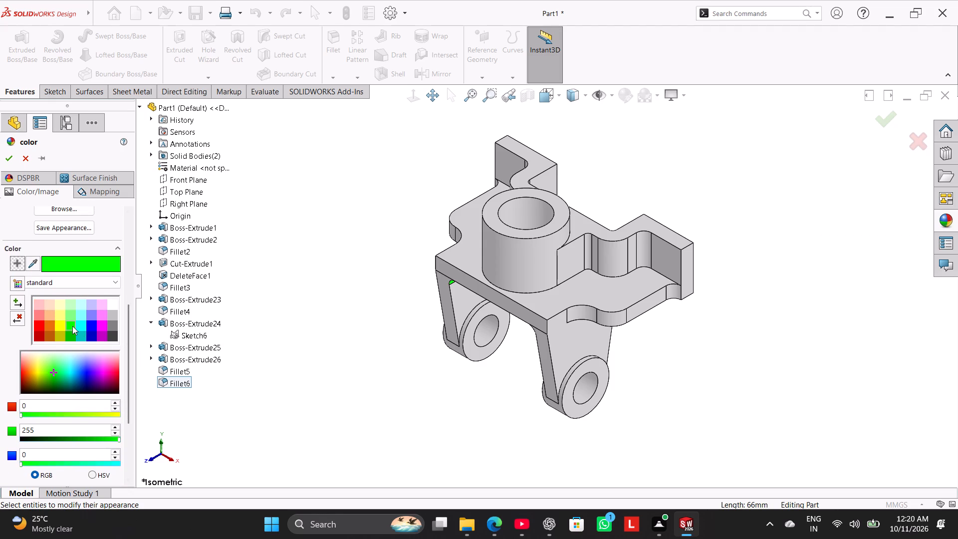
drag(126, 312, 131, 264)
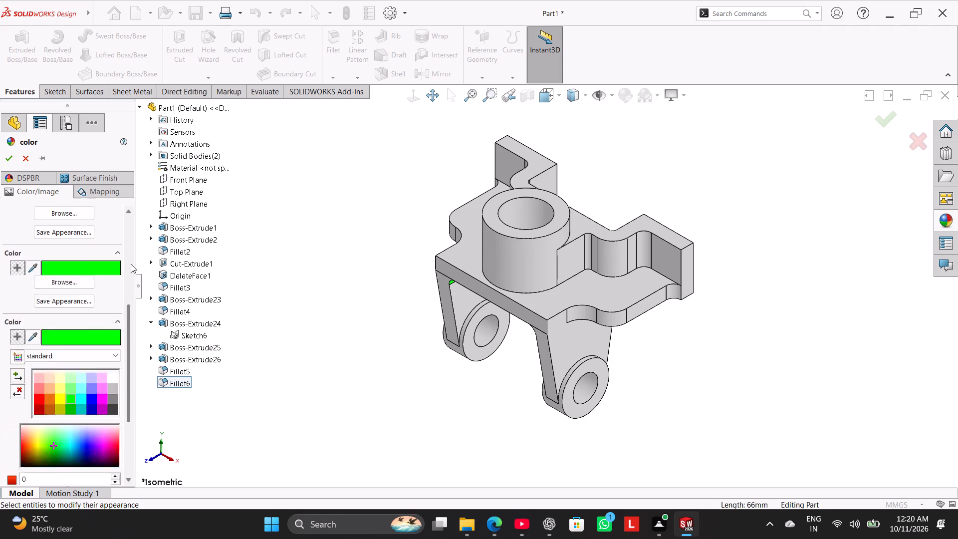
drag(131, 264, 133, 225)
right_click(80, 232)
click(97, 240)
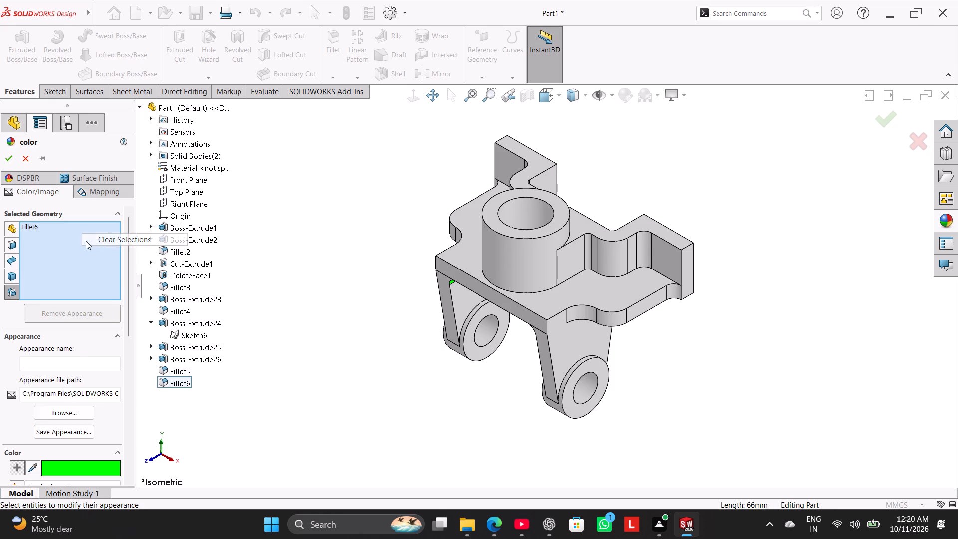
click(170, 109)
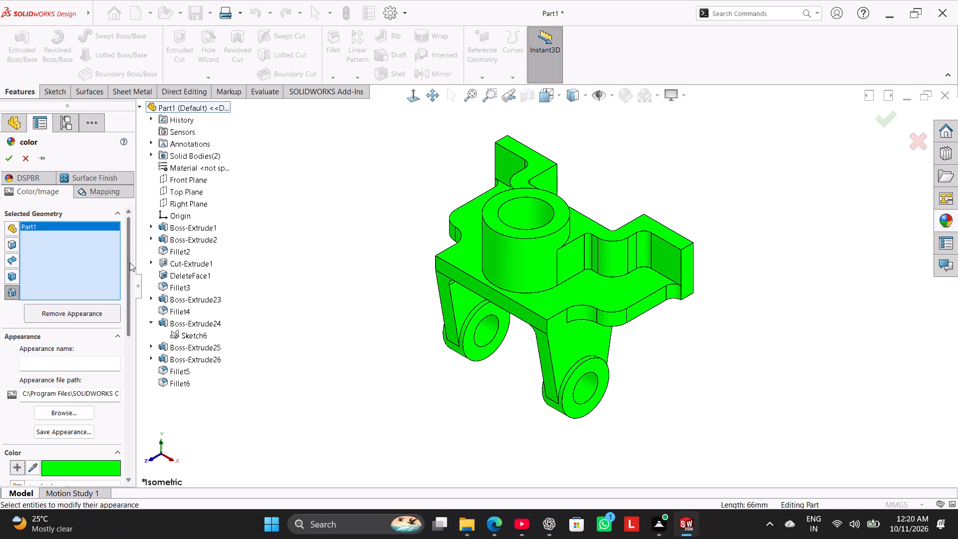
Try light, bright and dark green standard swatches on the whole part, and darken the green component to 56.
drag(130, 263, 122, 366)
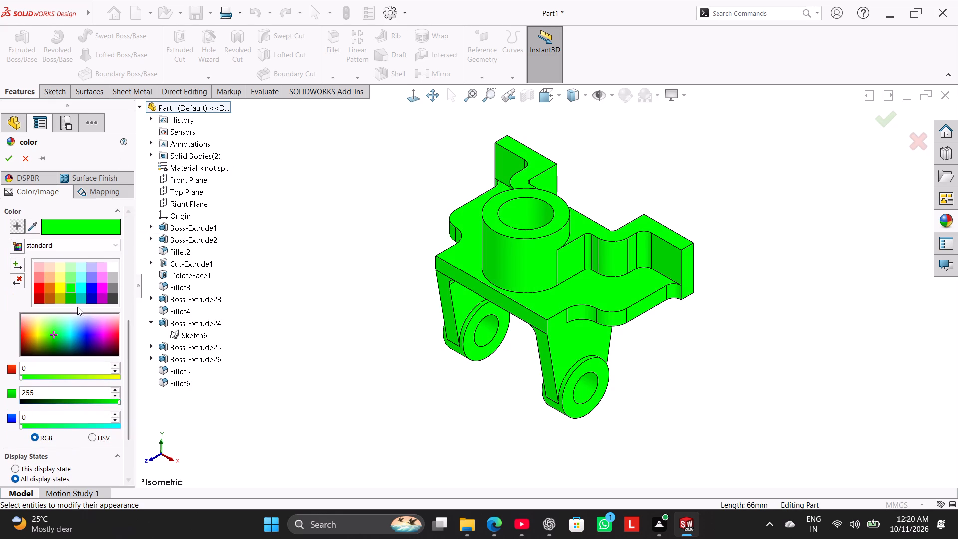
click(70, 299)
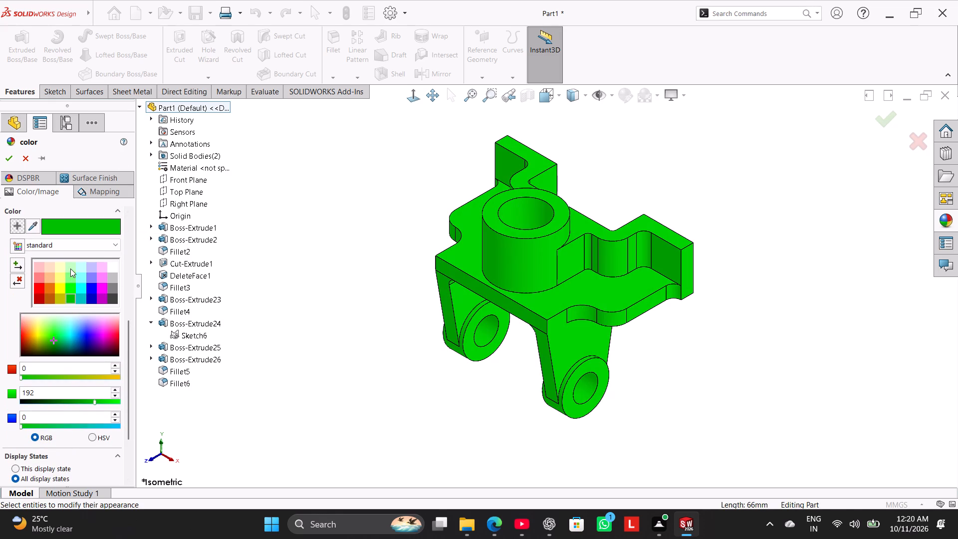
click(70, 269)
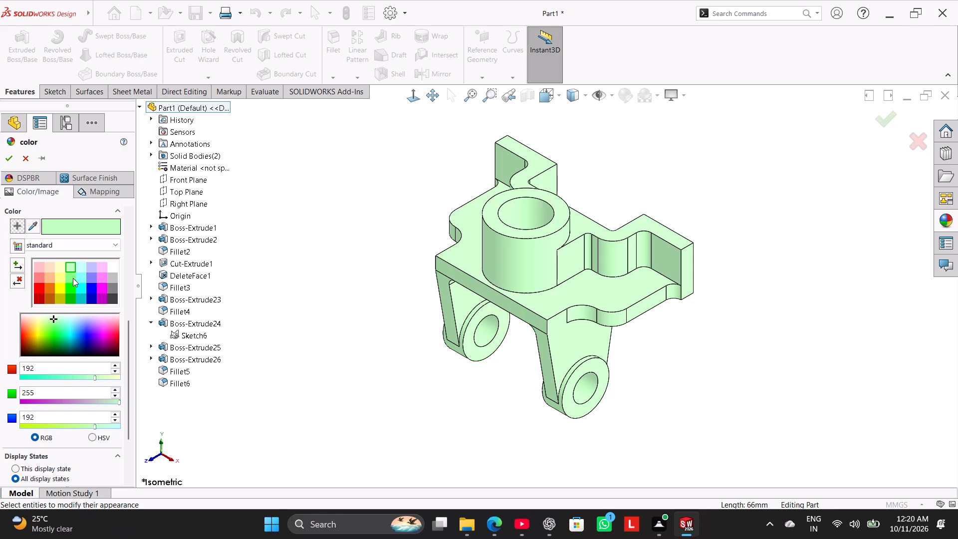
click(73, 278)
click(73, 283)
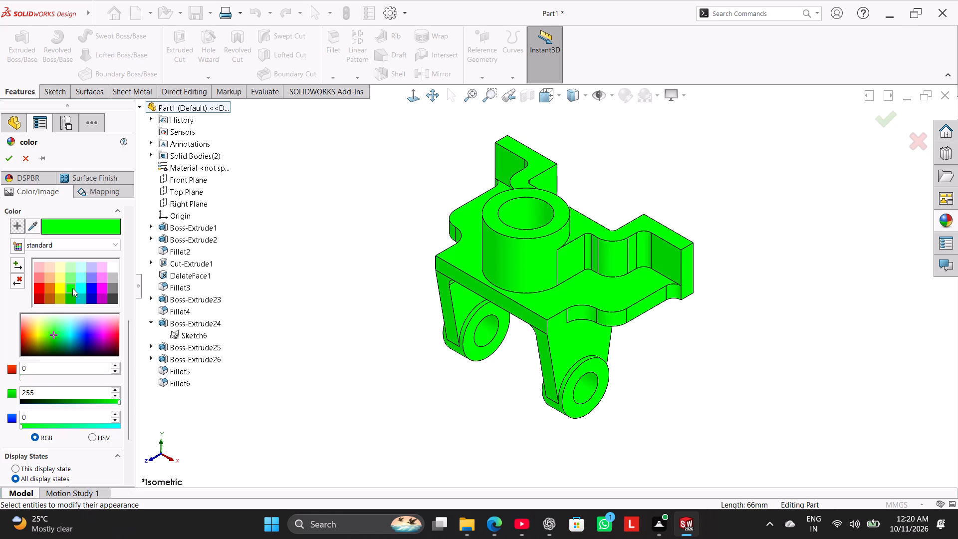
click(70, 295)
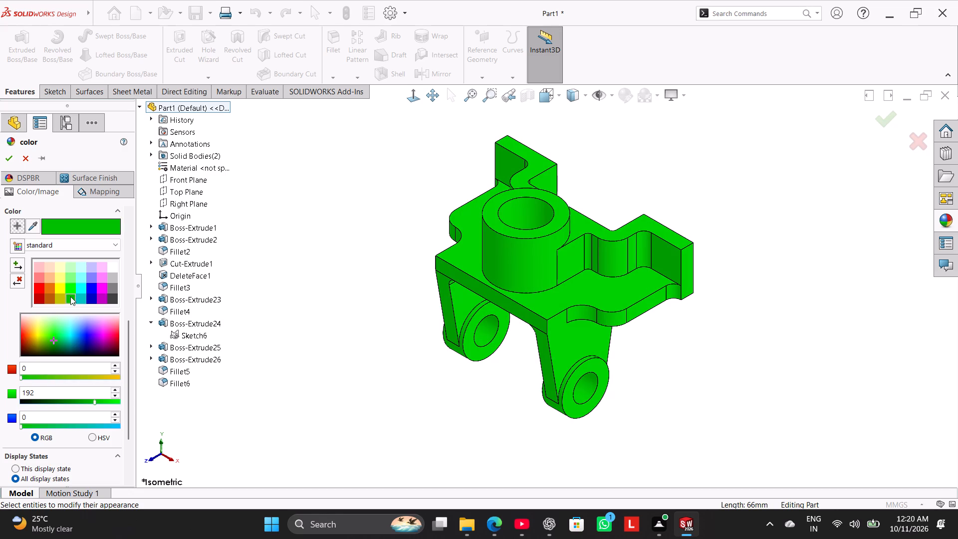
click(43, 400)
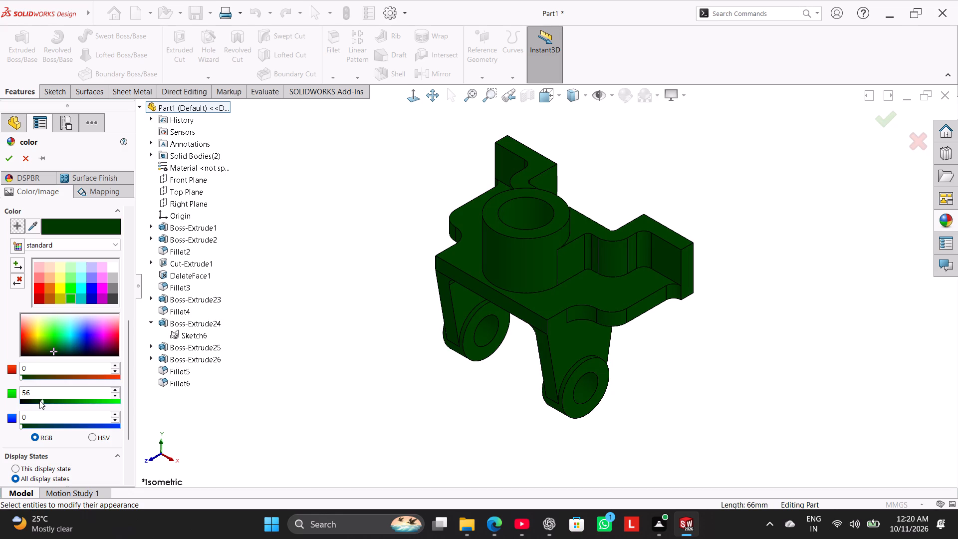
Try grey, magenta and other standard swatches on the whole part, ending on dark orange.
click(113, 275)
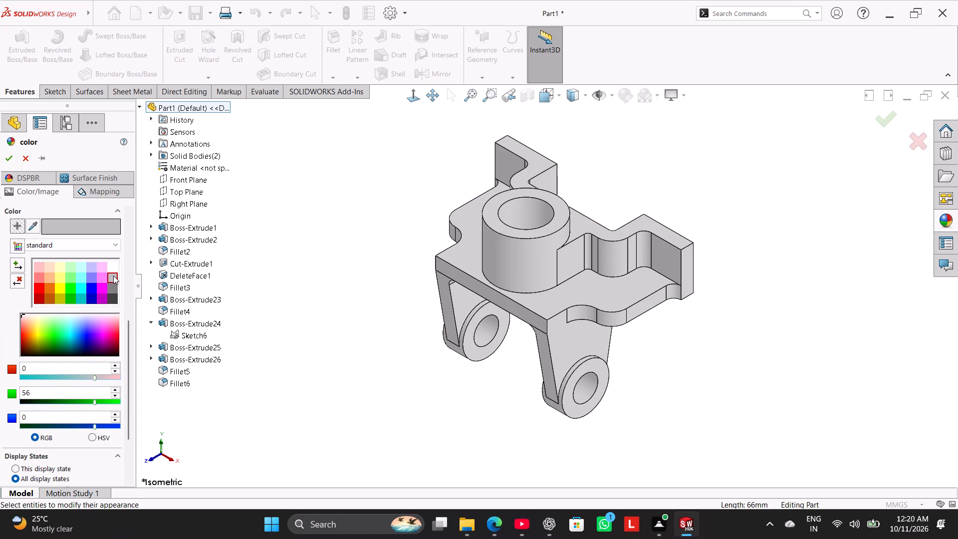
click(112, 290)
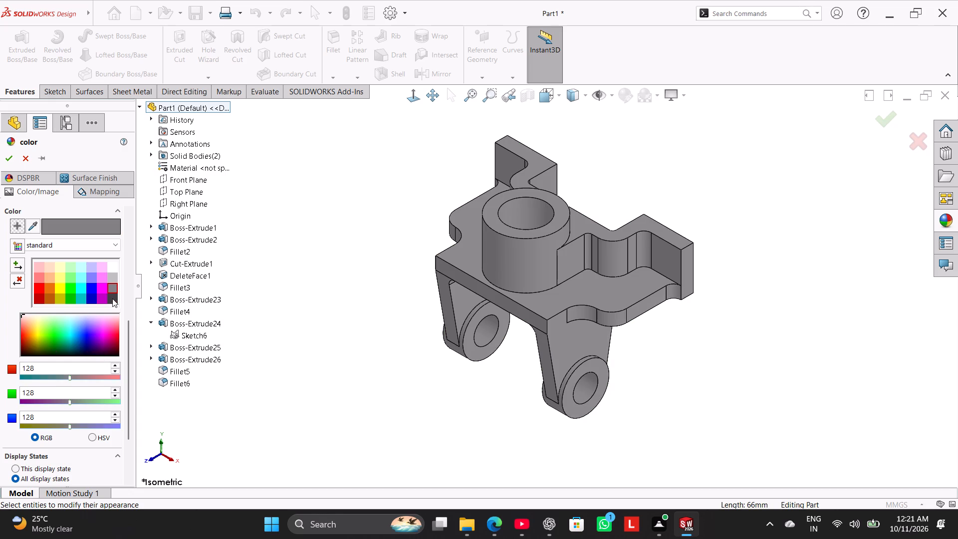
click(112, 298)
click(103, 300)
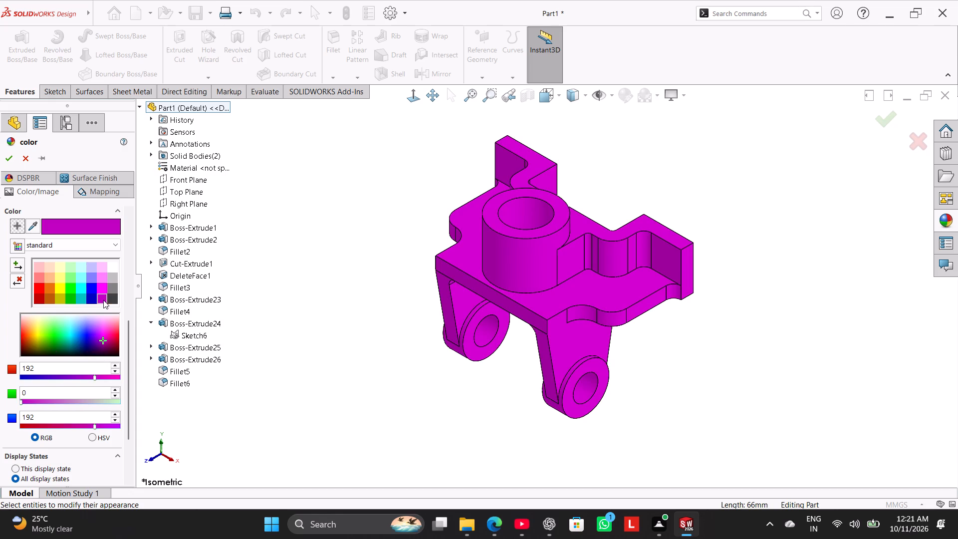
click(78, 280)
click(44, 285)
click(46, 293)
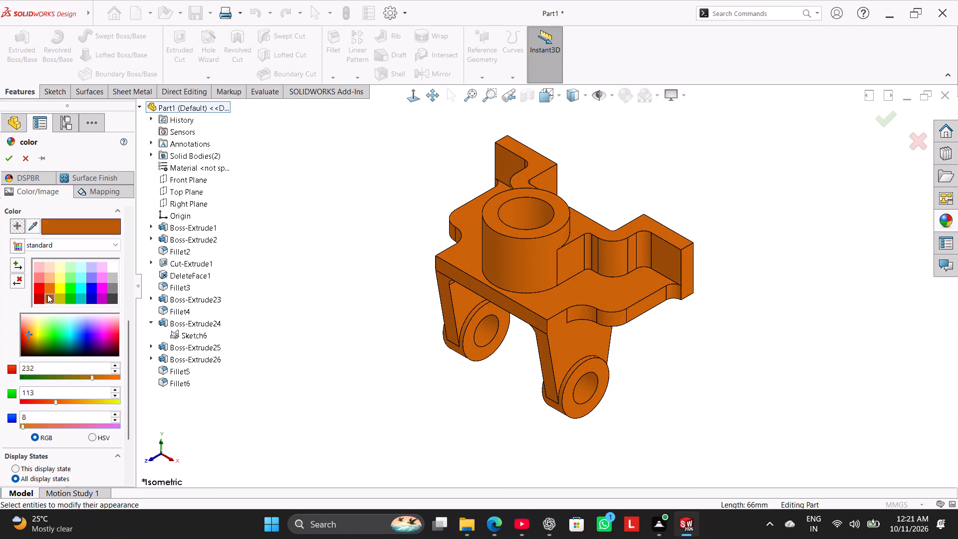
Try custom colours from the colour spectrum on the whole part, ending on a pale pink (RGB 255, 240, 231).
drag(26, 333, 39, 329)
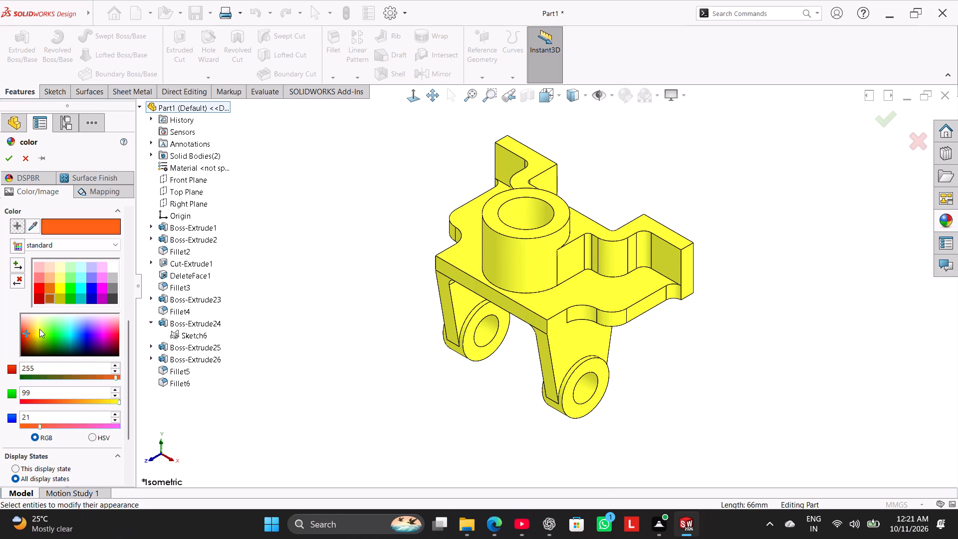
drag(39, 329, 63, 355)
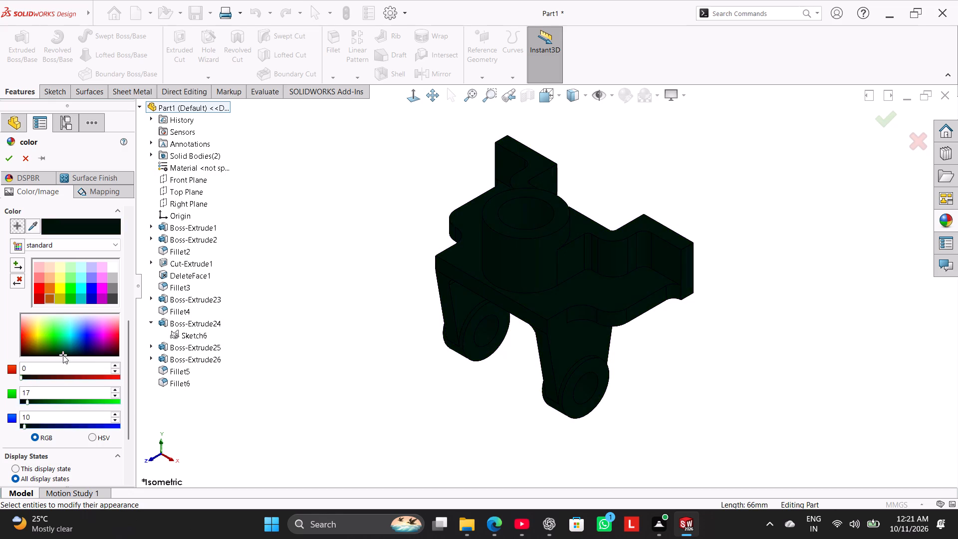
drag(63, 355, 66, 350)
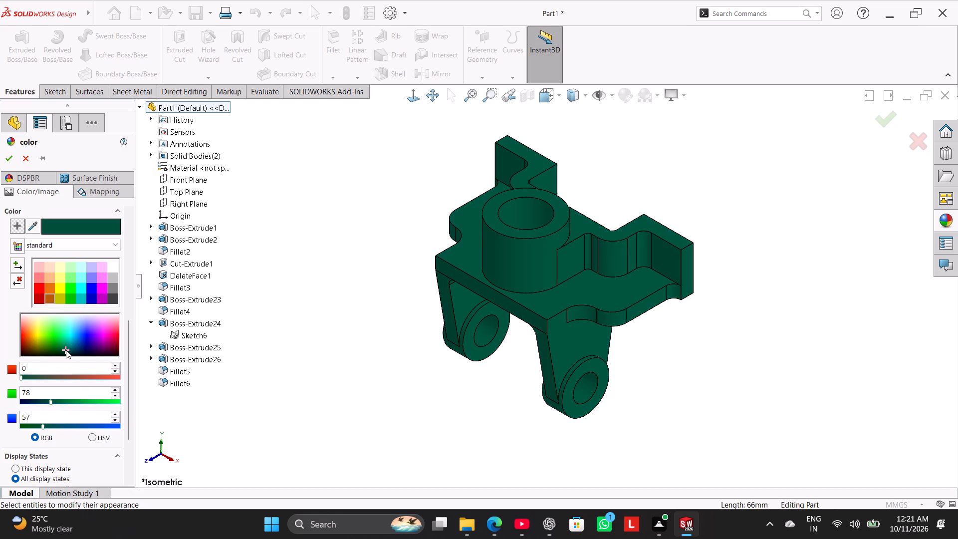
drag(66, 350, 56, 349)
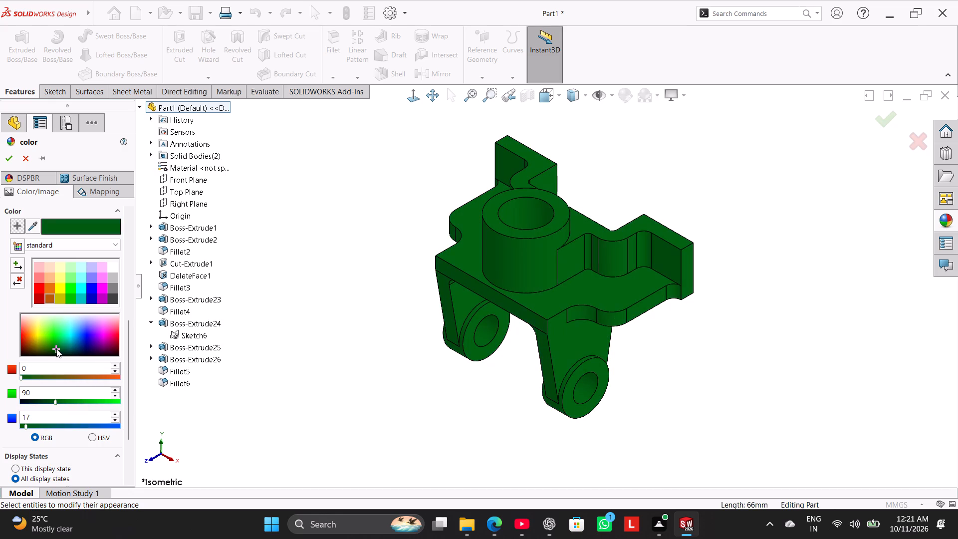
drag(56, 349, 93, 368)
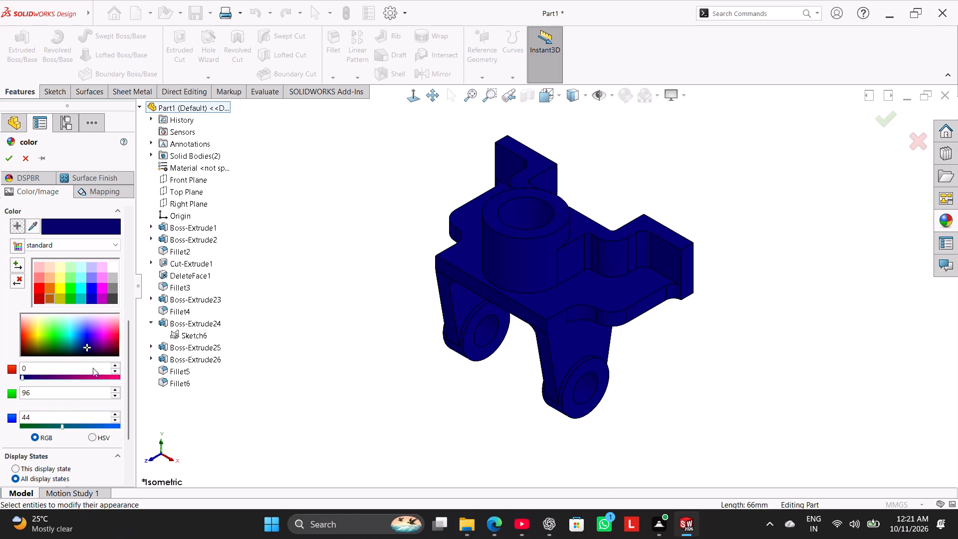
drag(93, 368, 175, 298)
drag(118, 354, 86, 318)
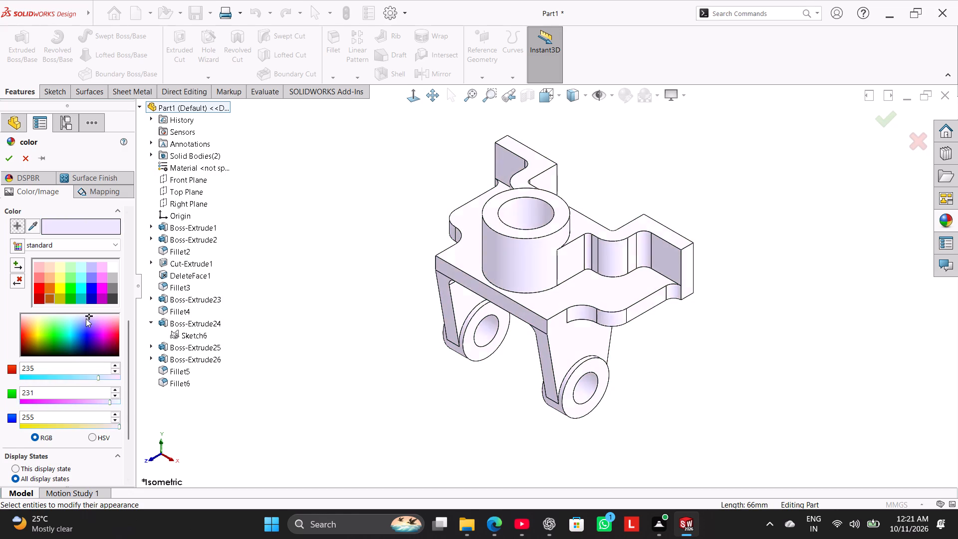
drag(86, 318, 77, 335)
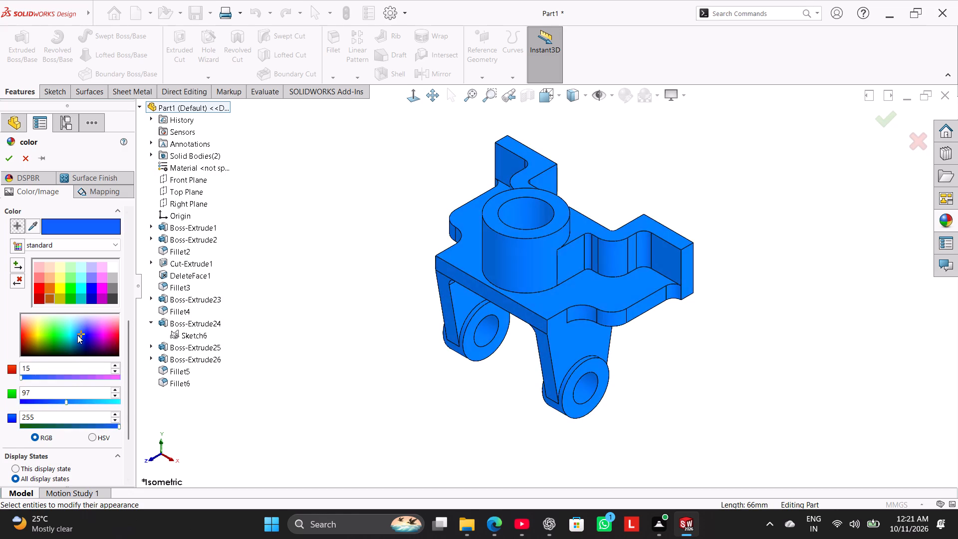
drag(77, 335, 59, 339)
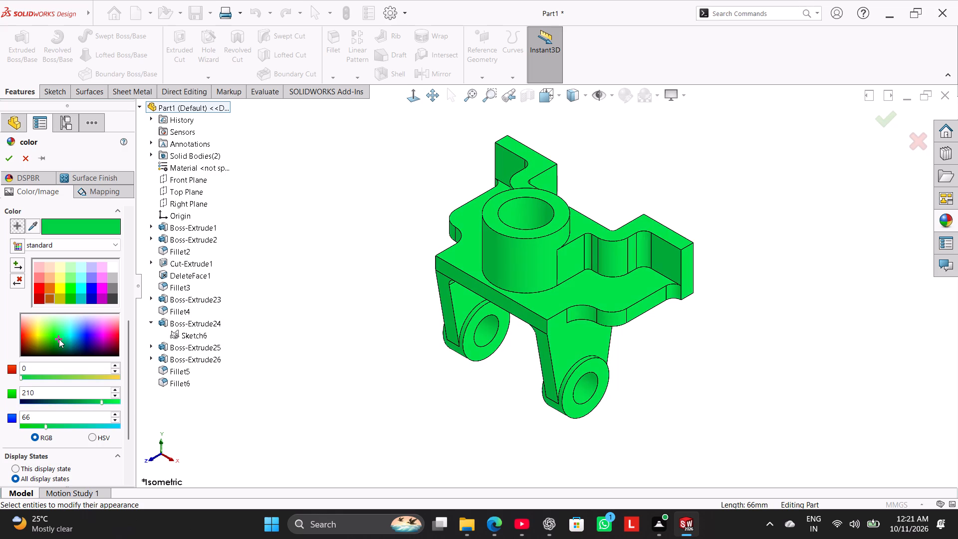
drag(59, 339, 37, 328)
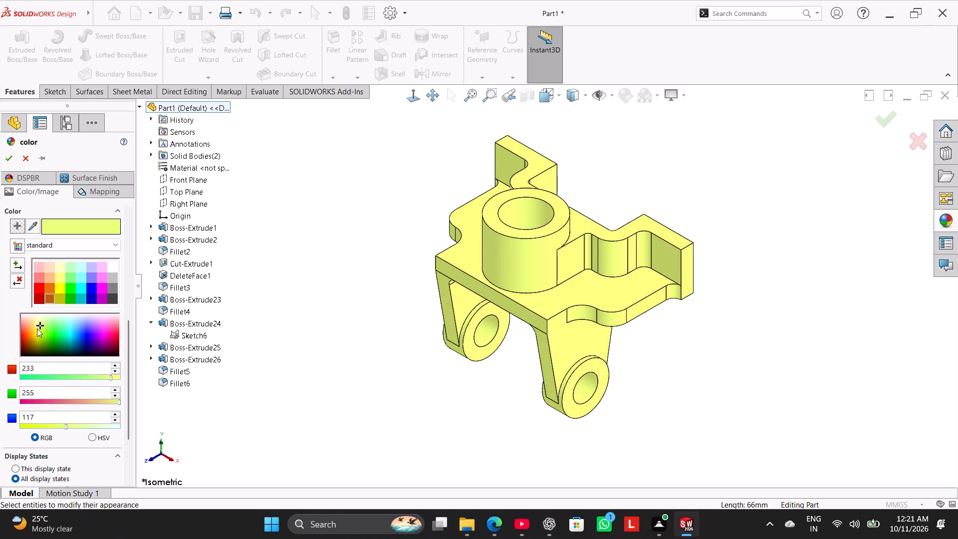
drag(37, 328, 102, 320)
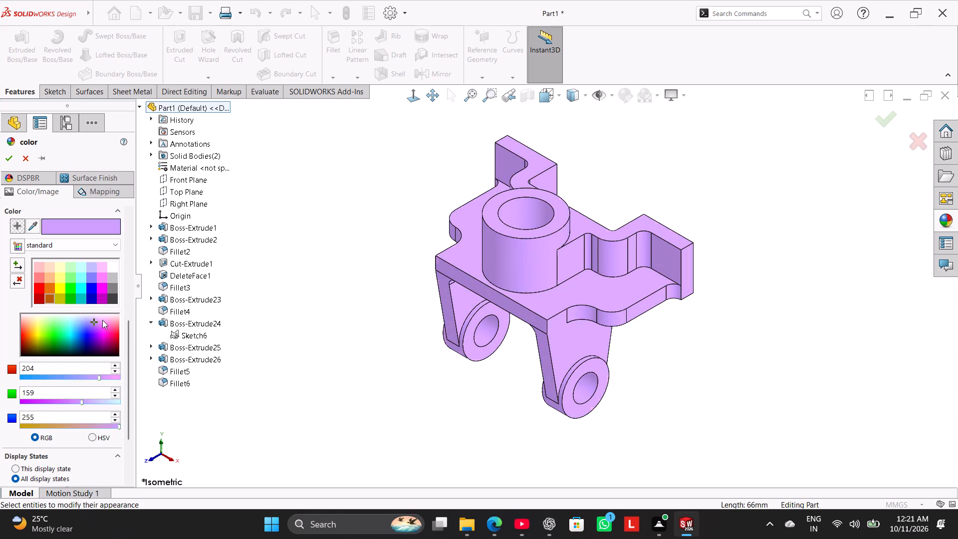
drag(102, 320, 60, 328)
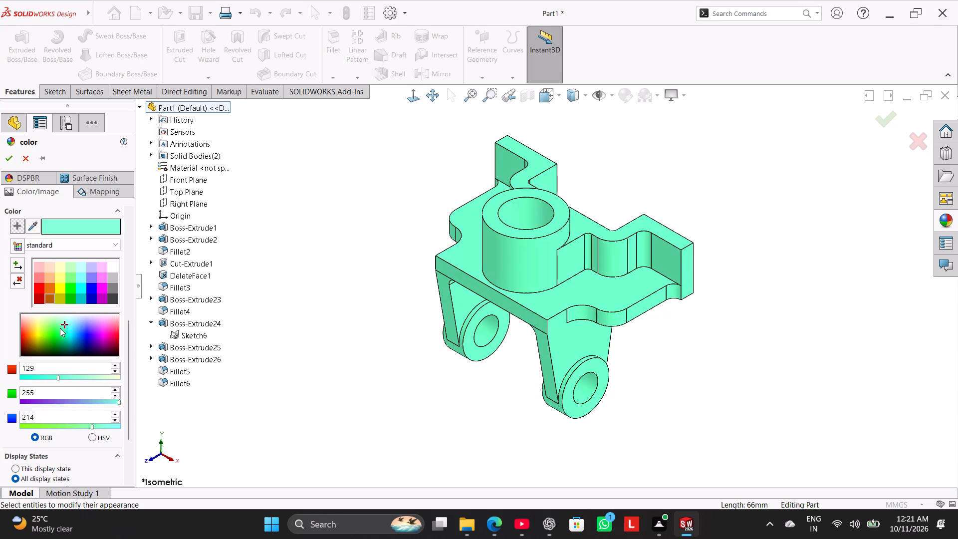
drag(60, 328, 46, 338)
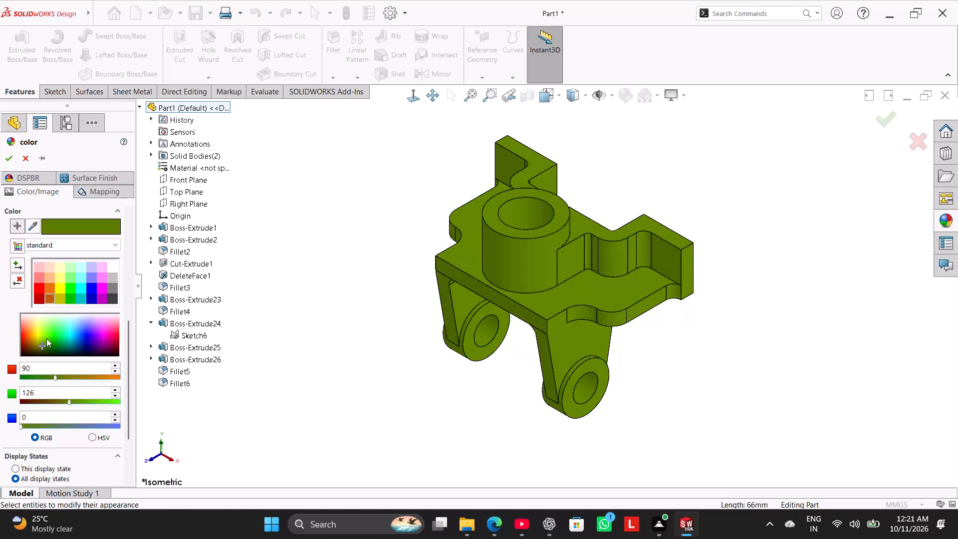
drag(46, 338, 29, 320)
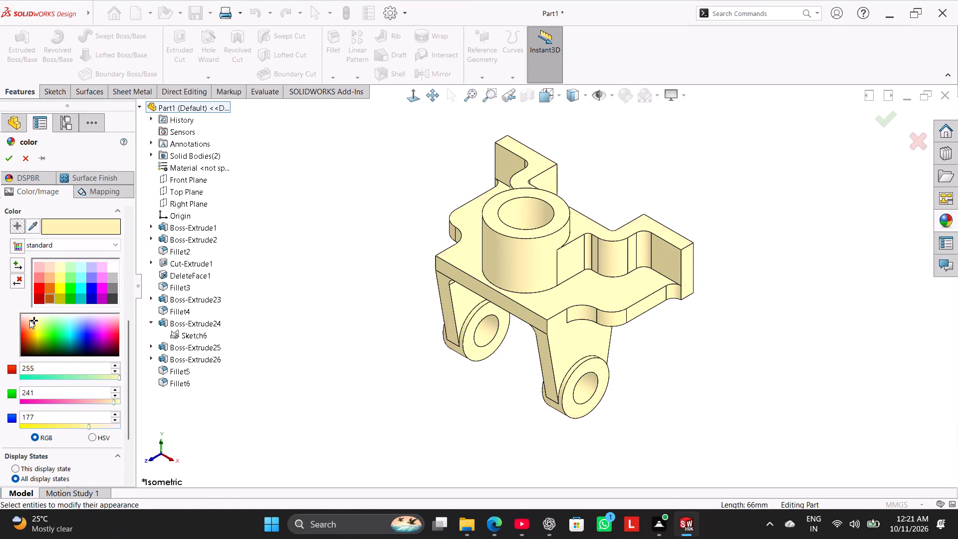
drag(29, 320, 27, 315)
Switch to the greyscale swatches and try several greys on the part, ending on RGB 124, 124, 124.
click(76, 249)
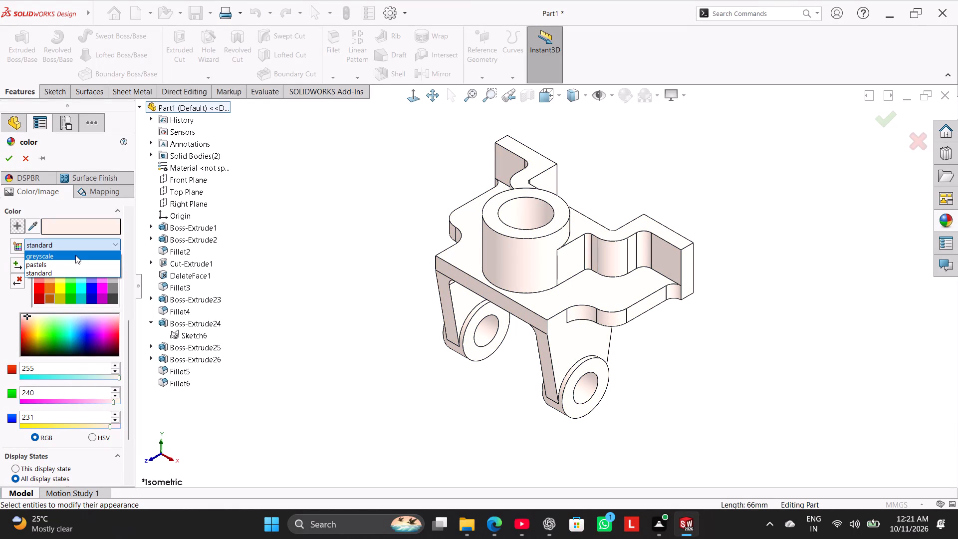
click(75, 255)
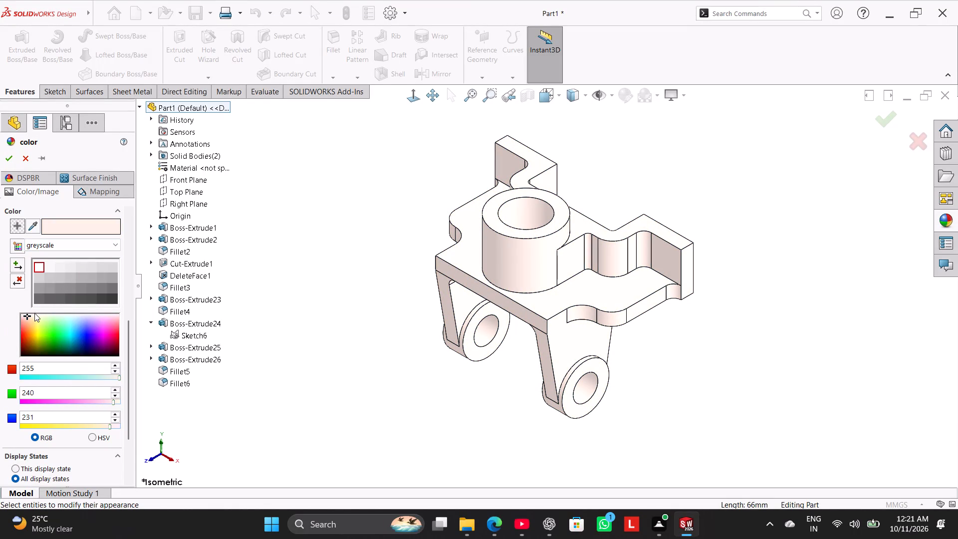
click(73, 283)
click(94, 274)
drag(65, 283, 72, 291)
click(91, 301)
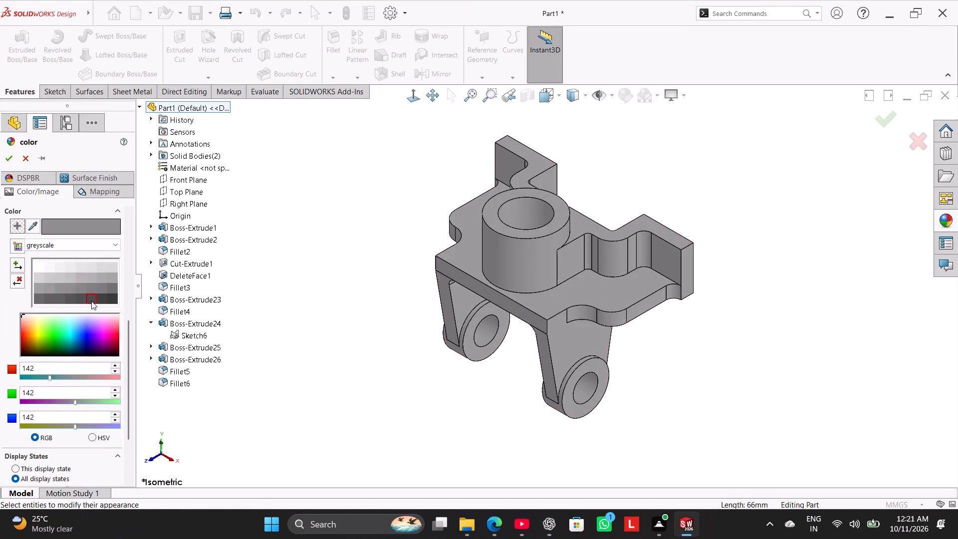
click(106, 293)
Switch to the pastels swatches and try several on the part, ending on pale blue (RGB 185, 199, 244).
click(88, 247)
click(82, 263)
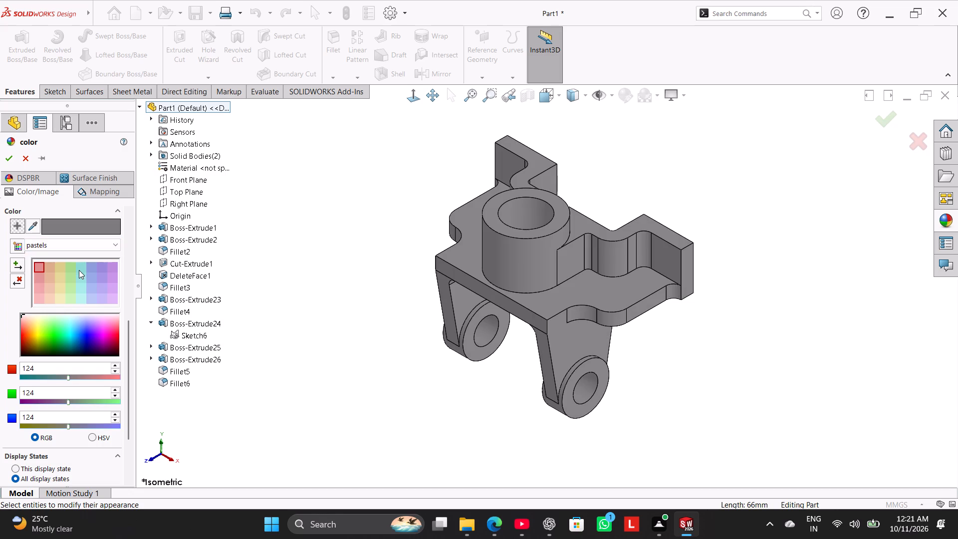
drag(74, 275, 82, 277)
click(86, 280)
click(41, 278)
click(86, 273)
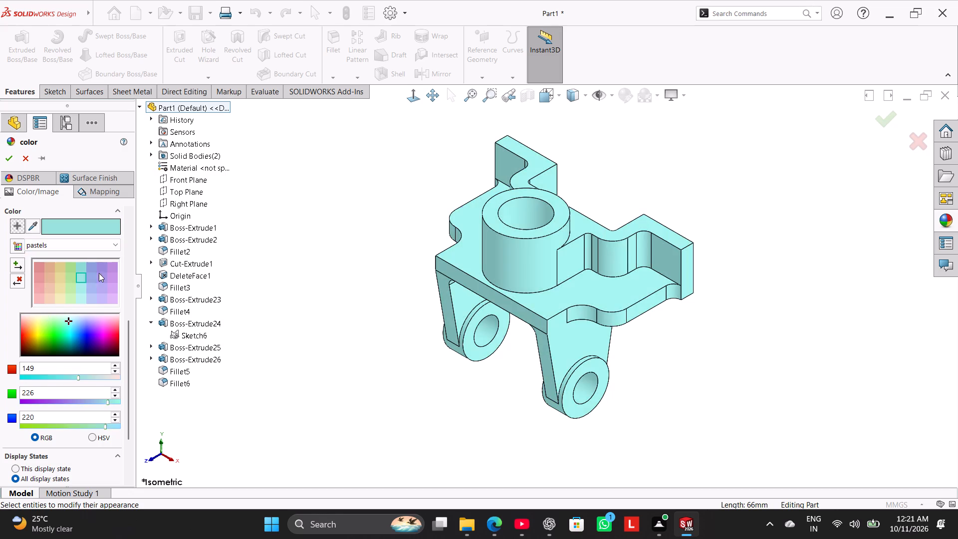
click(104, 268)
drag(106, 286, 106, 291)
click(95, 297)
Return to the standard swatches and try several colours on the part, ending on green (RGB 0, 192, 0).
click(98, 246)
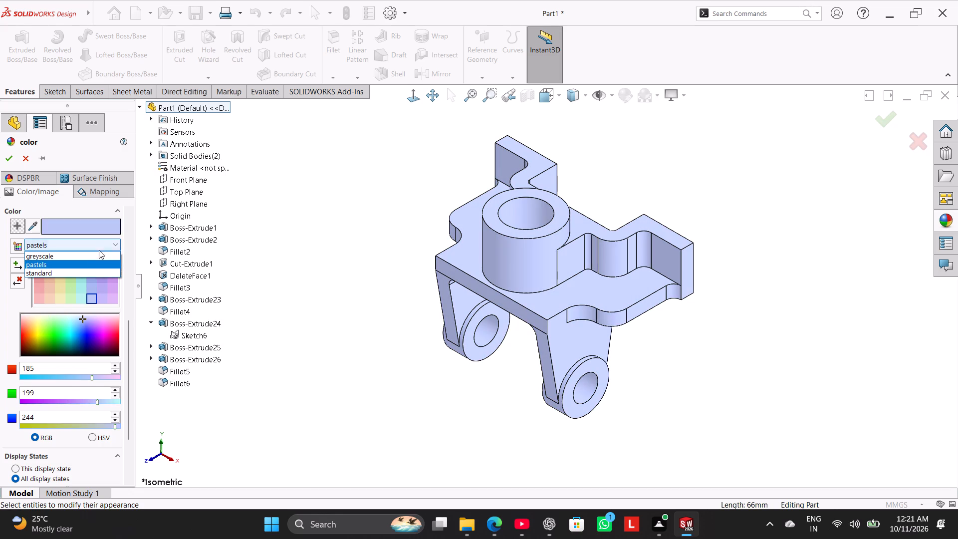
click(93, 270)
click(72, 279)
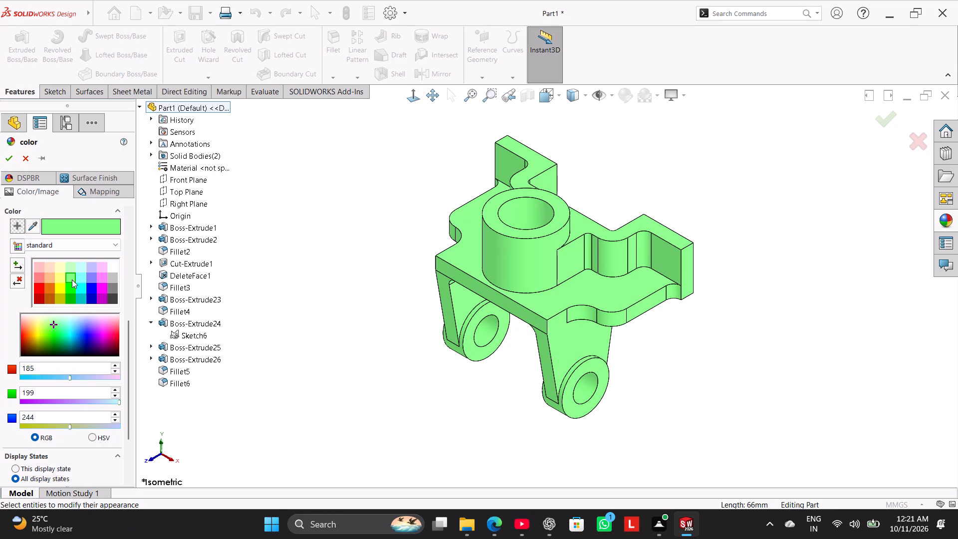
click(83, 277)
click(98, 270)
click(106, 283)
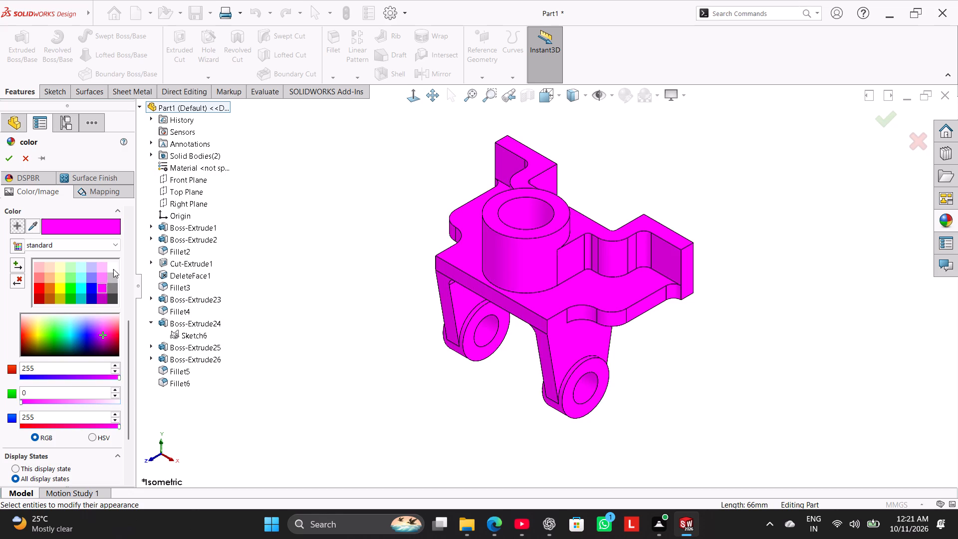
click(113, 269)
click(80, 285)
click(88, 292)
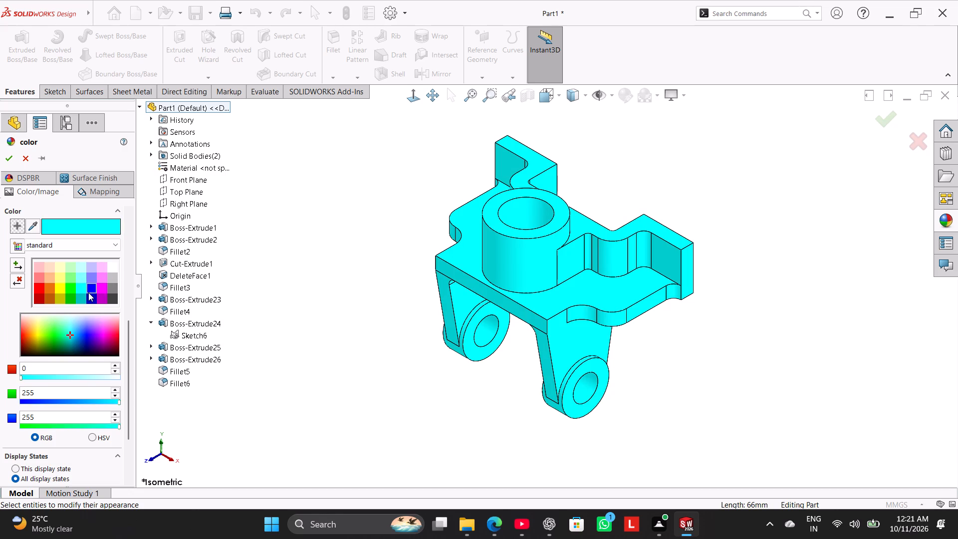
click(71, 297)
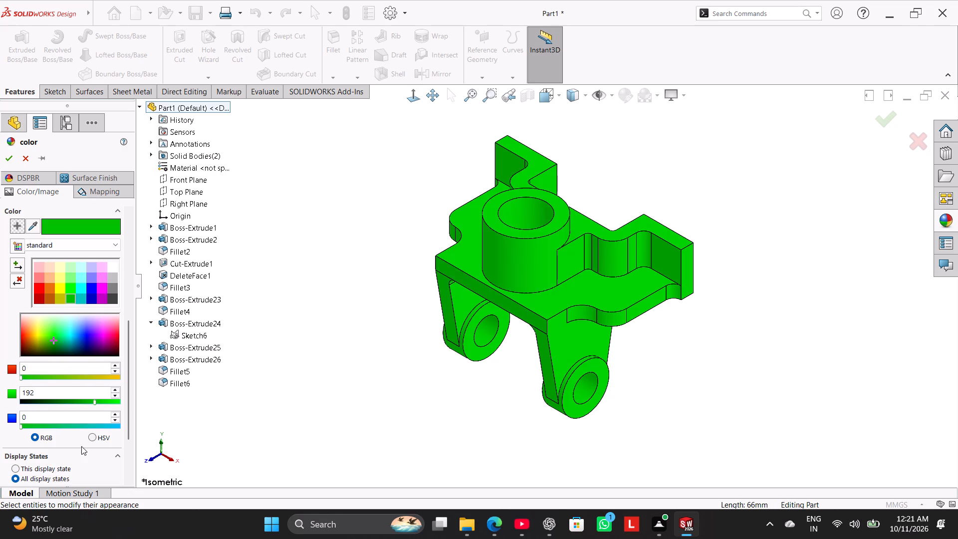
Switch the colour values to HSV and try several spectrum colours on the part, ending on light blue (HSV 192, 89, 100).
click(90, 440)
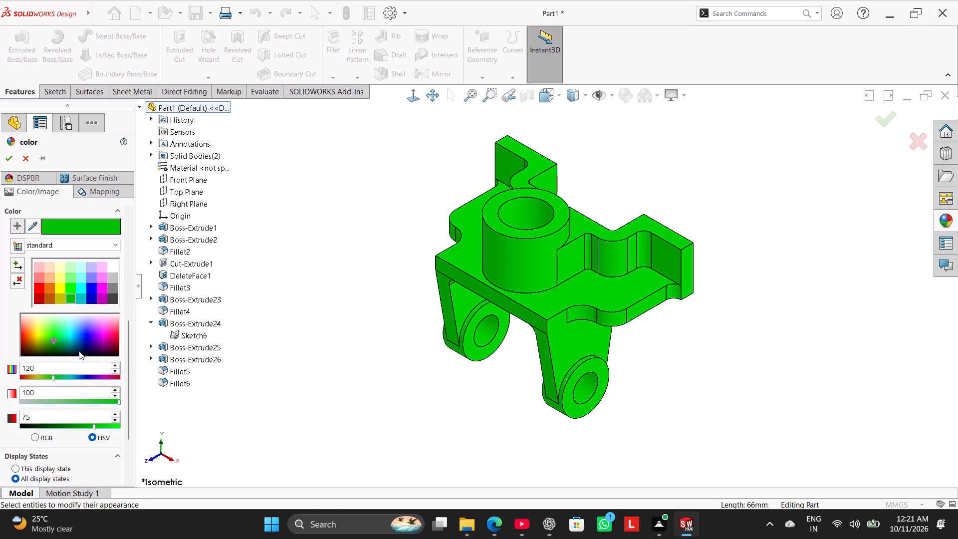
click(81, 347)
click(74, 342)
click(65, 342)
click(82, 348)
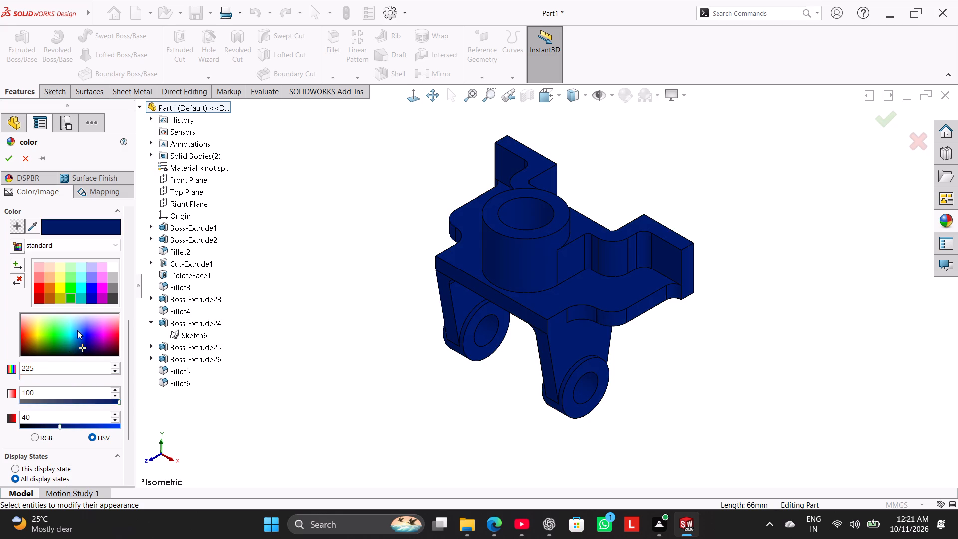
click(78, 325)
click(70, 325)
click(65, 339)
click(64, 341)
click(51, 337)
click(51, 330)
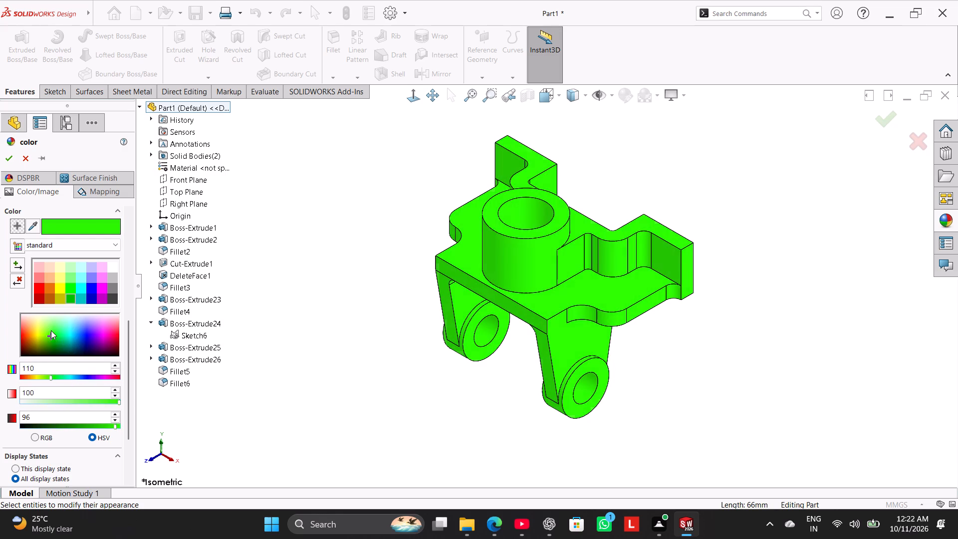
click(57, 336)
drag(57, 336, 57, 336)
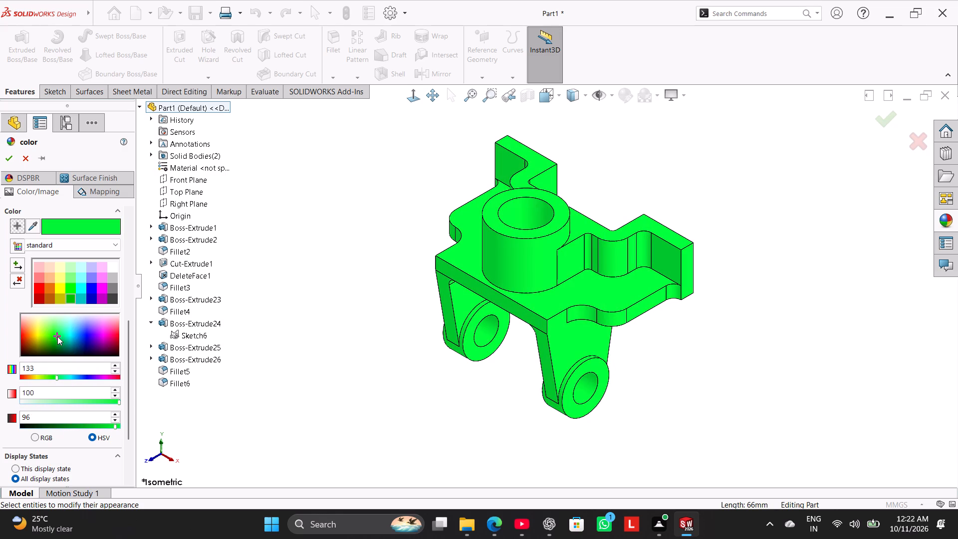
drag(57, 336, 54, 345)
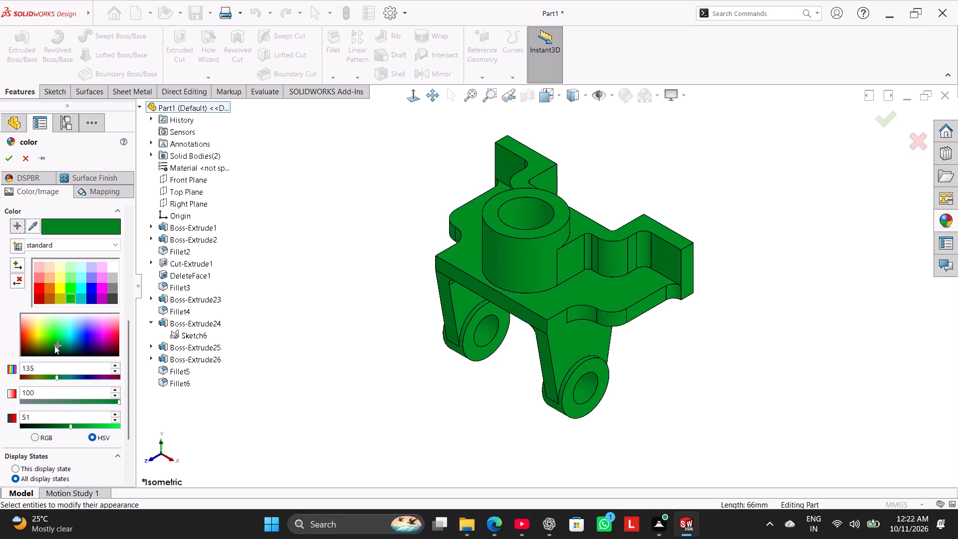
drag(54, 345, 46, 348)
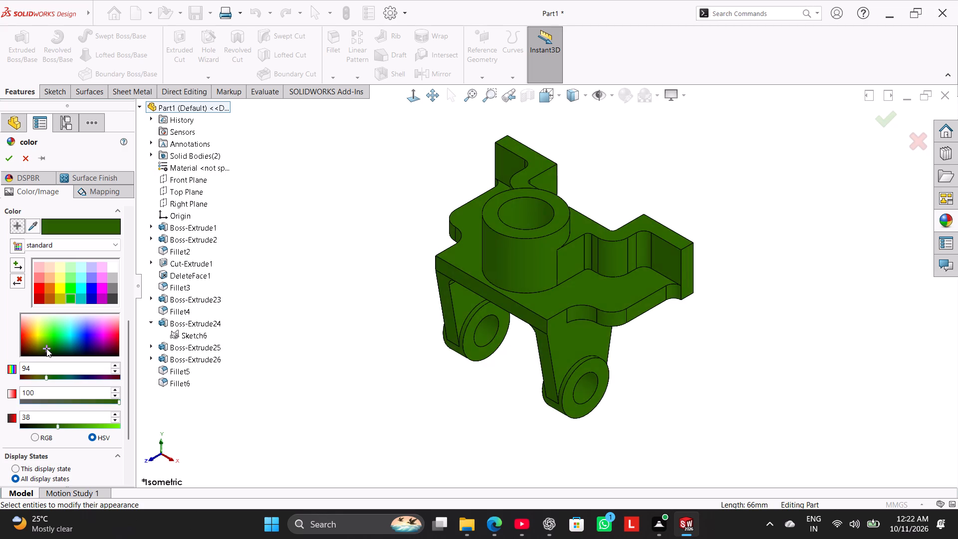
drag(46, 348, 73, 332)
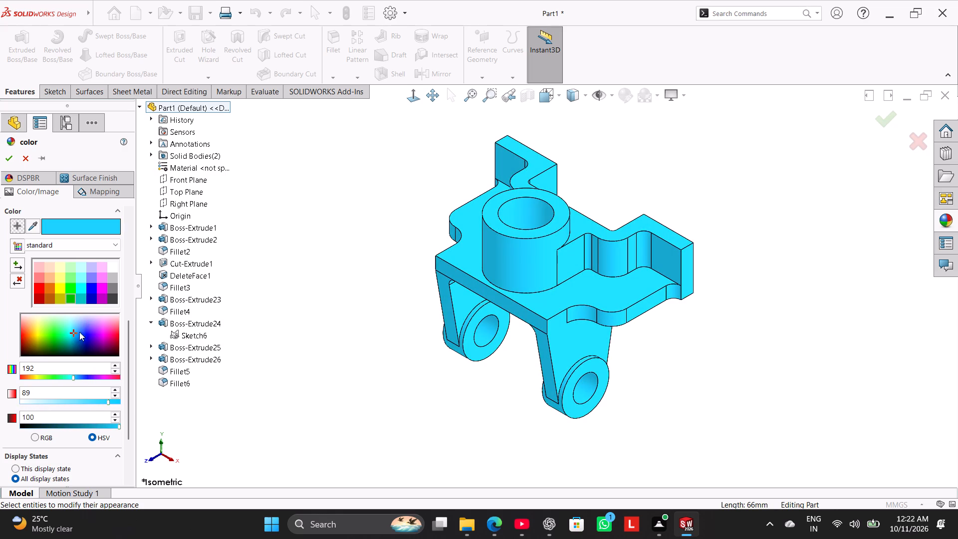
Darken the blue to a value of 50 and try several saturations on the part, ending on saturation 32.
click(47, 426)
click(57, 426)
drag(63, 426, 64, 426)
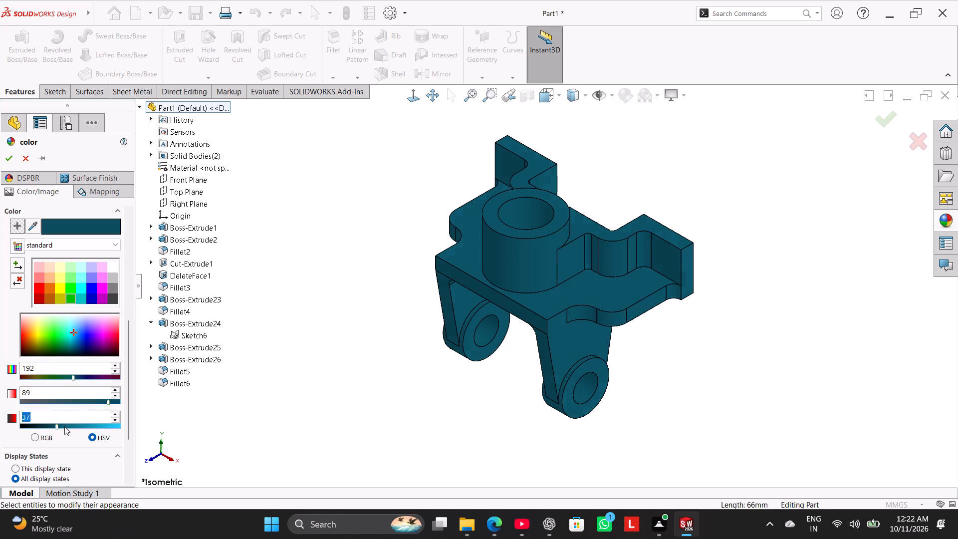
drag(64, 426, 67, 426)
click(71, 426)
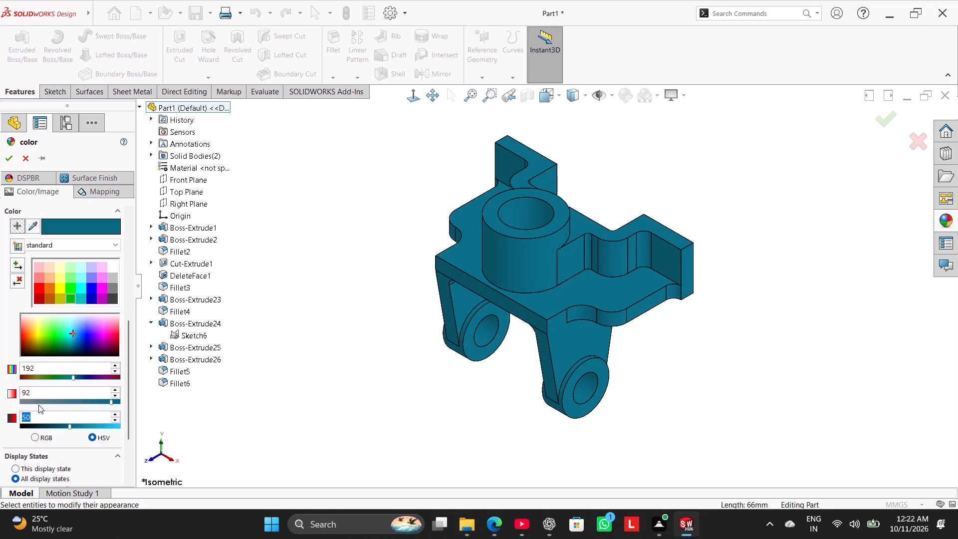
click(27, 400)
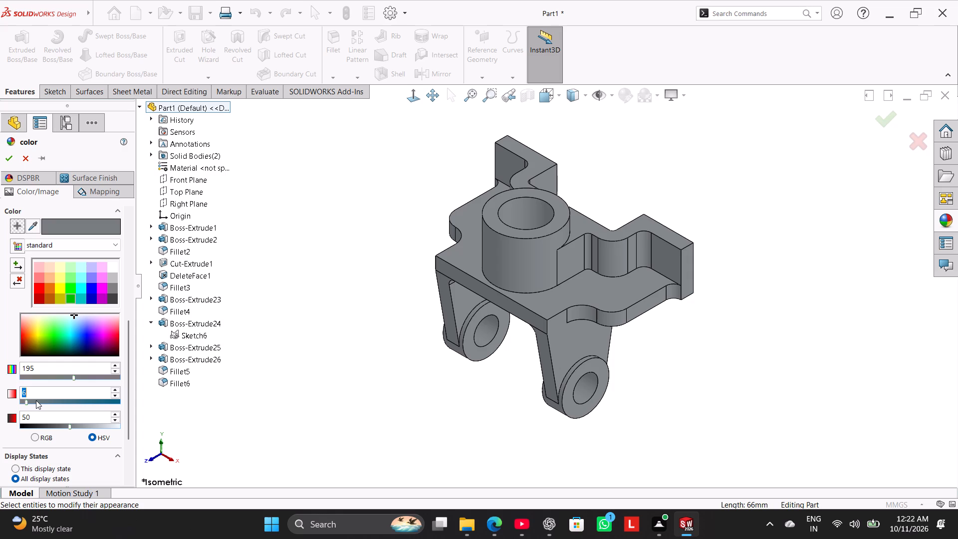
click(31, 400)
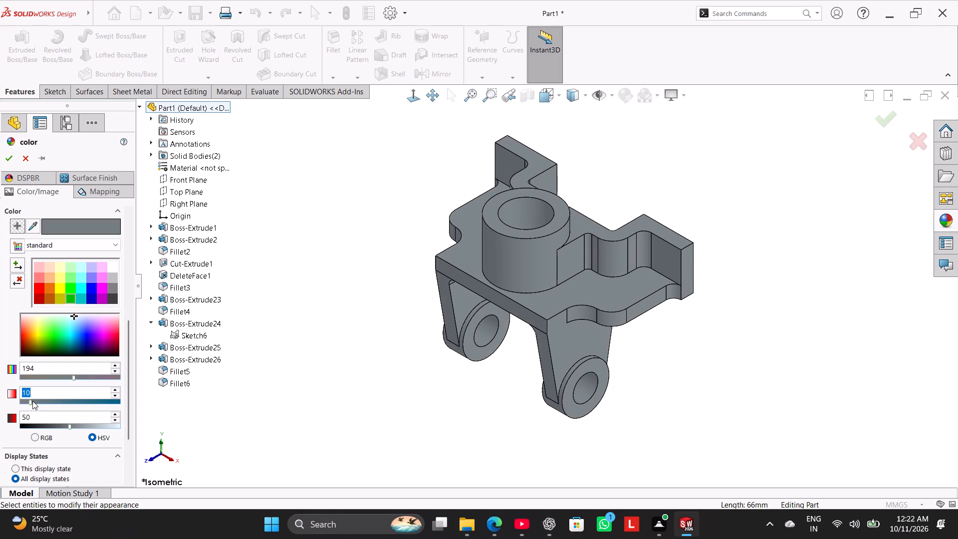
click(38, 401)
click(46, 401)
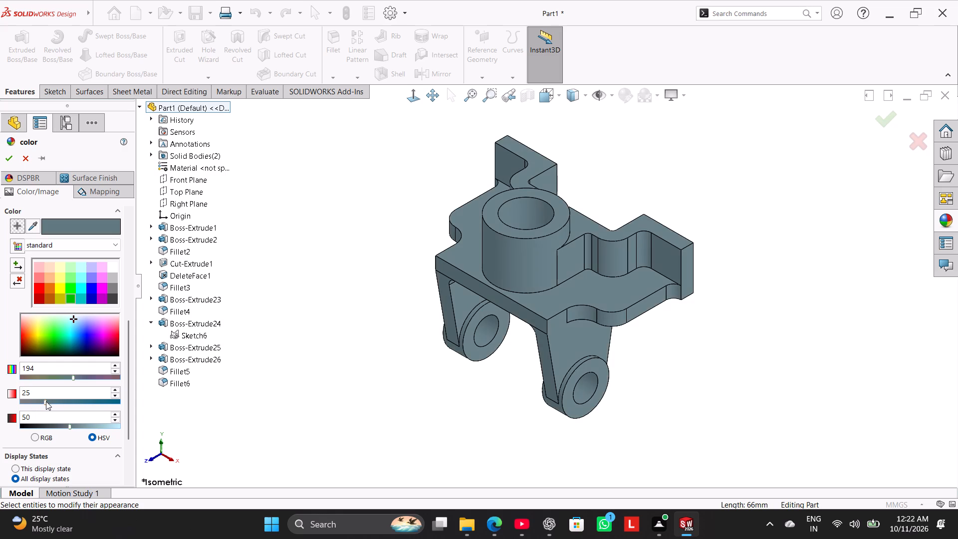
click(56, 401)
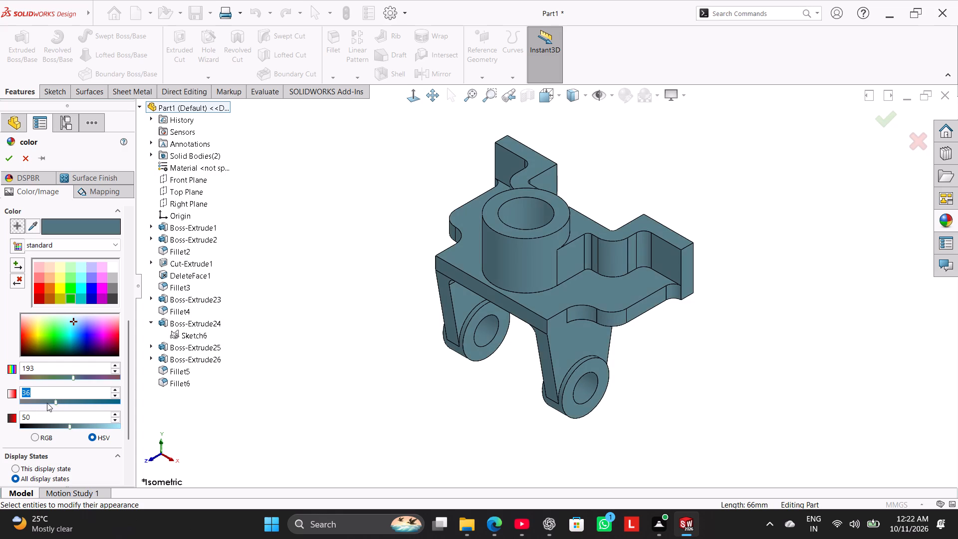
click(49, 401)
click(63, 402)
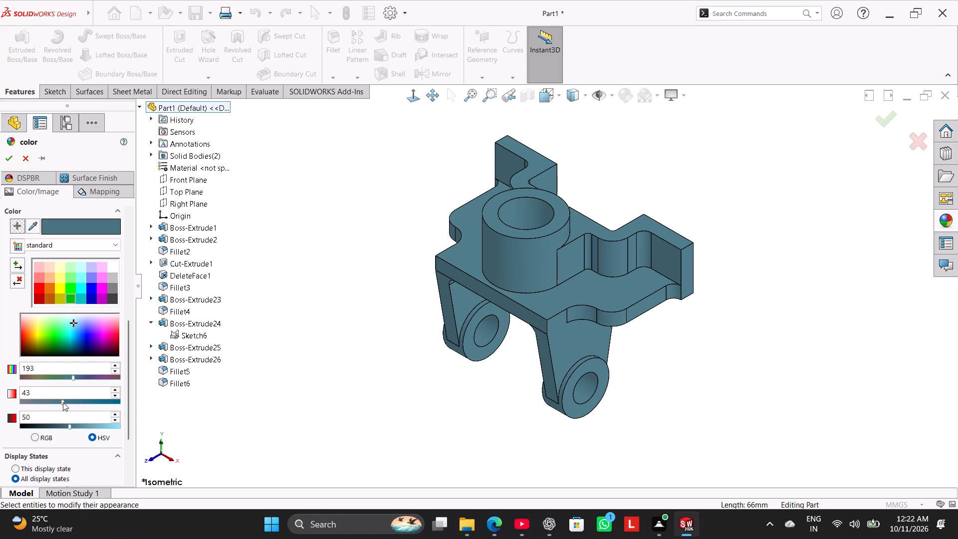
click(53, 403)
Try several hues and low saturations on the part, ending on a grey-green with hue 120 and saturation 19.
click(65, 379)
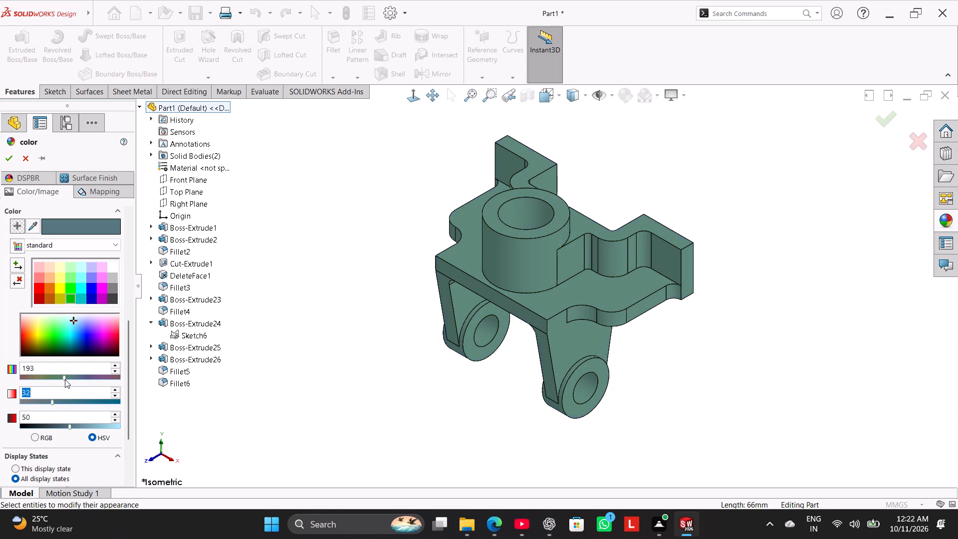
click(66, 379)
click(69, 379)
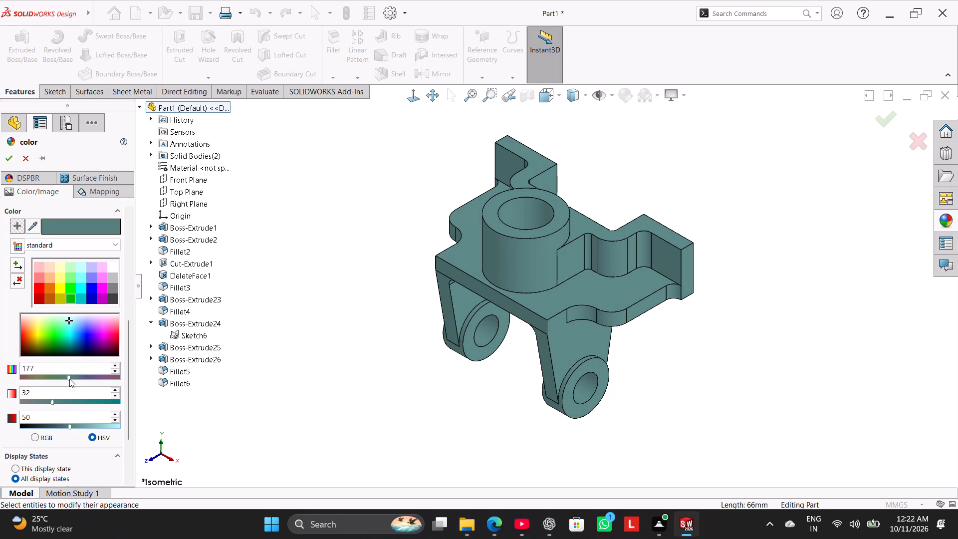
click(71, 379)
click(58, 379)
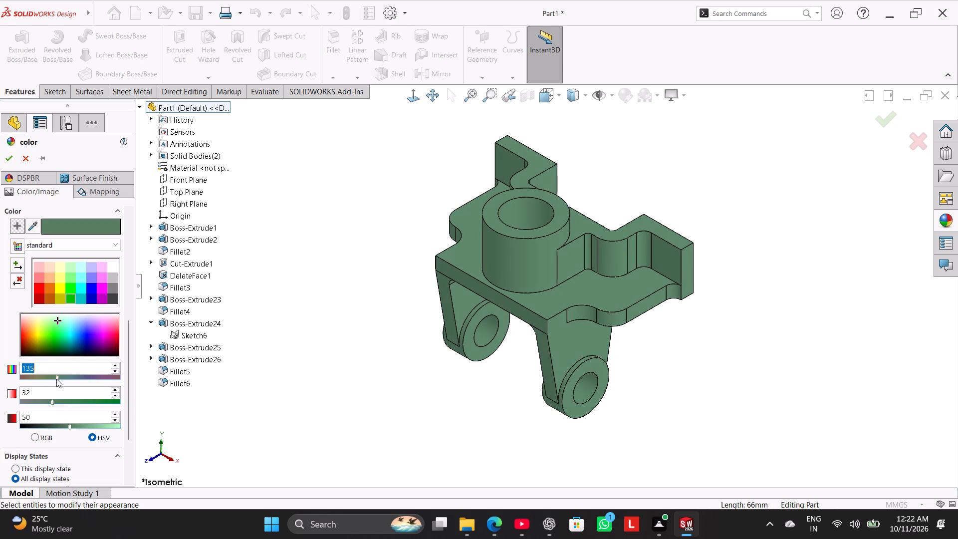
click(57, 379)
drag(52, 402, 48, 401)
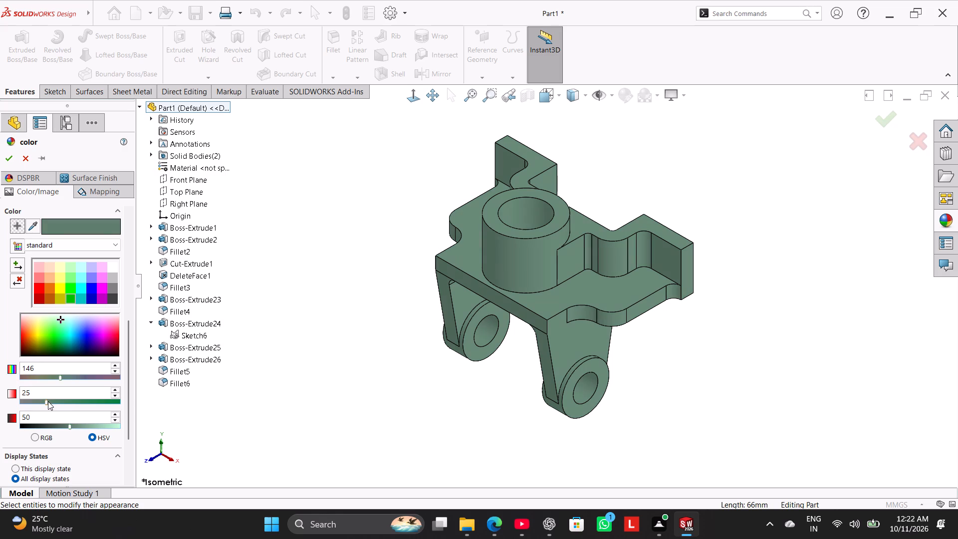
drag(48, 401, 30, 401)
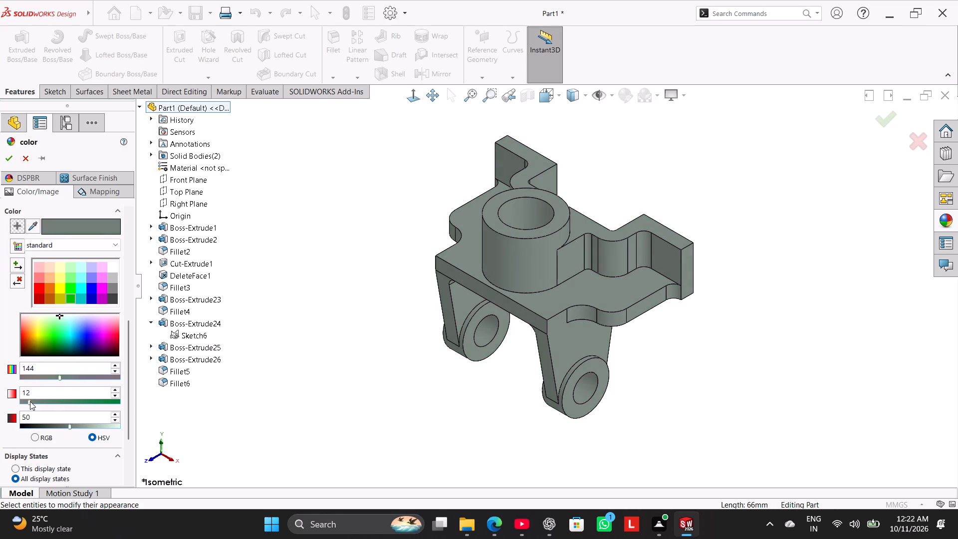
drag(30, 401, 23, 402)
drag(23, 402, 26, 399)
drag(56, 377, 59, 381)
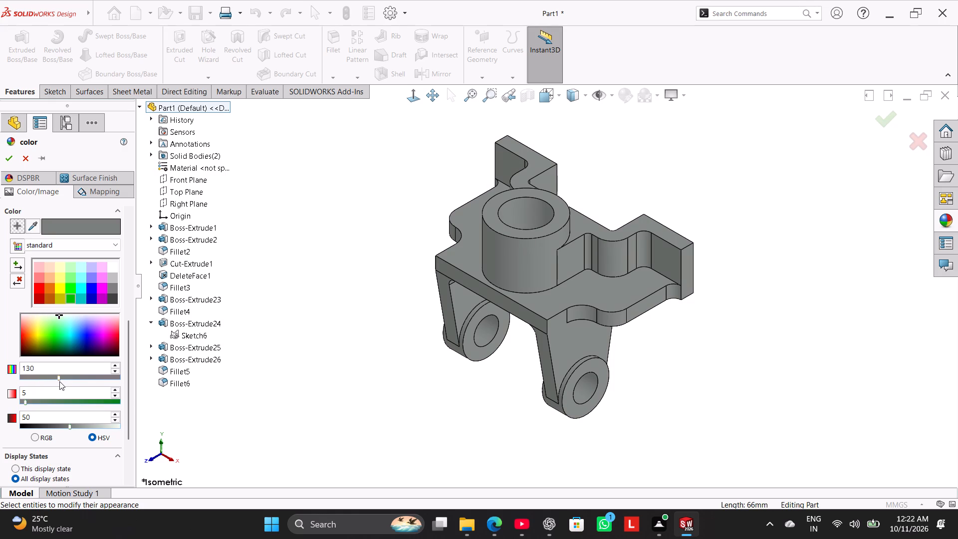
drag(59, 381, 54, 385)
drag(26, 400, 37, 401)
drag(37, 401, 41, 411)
Set the whole part's colour to a blue-grey with hue 183, saturation 13 and value 55, and apply it.
drag(68, 426, 73, 426)
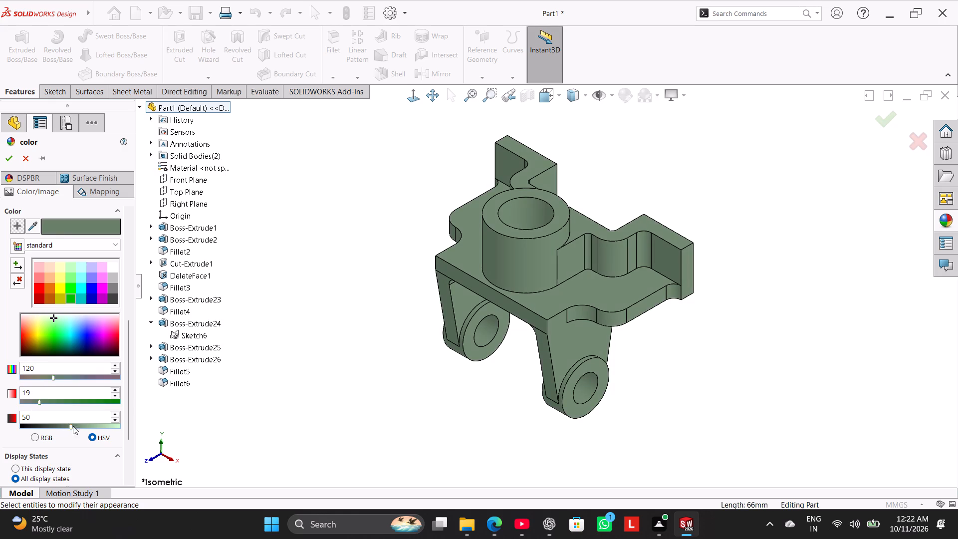
drag(73, 426, 59, 428)
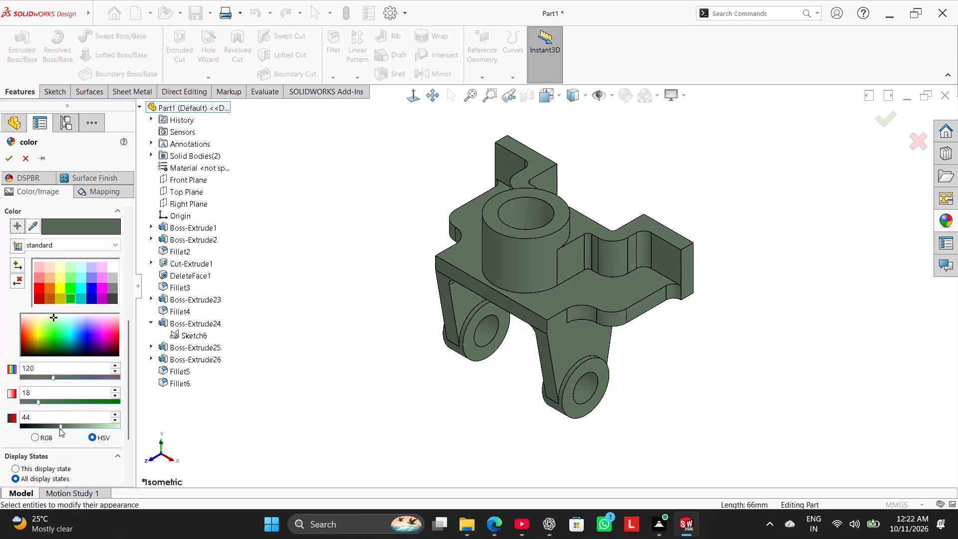
drag(59, 428, 73, 426)
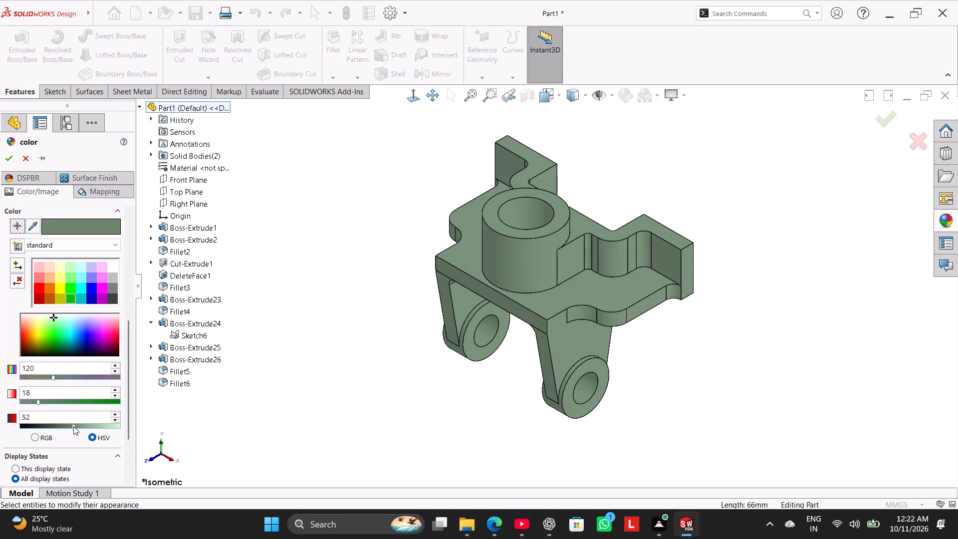
drag(73, 426, 73, 426)
click(40, 403)
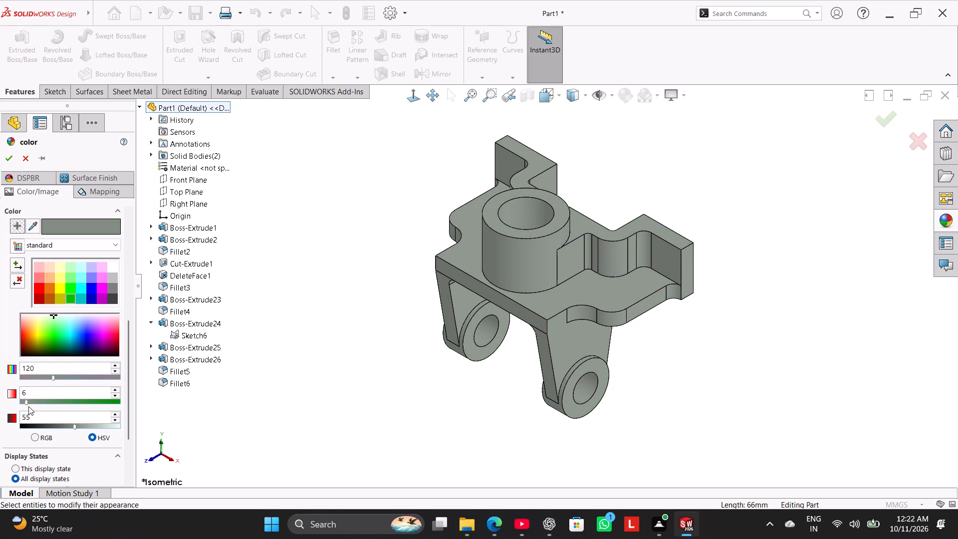
right_click(32, 406)
drag(50, 379, 37, 380)
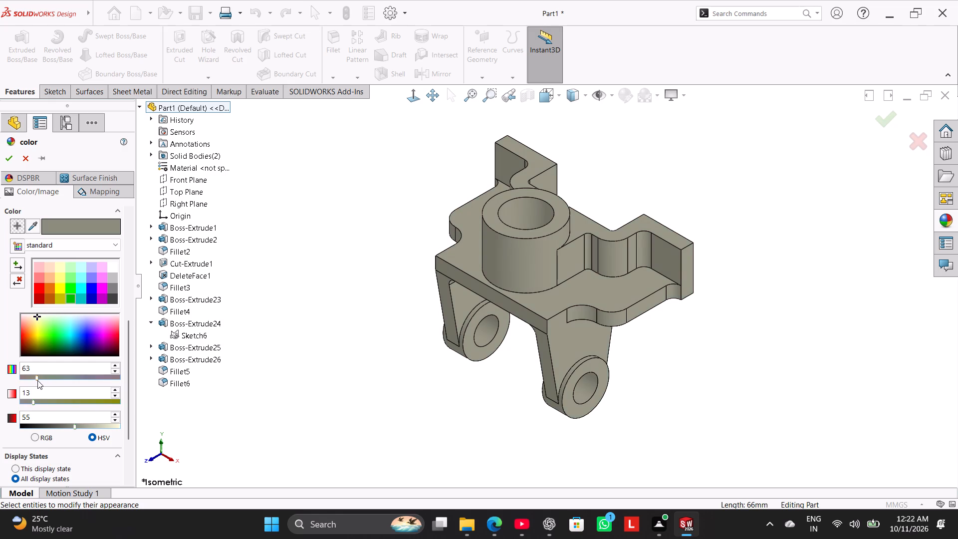
drag(37, 380, 61, 380)
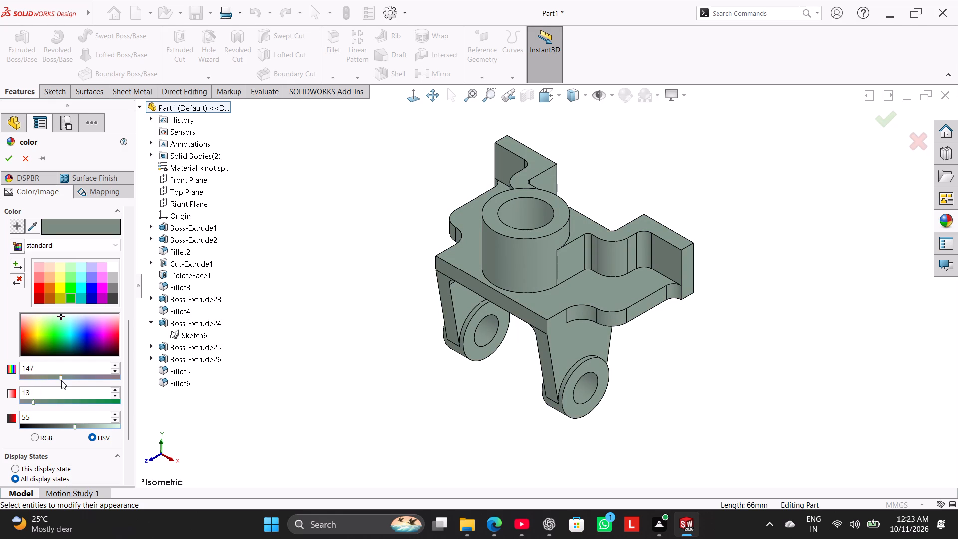
drag(61, 380, 76, 382)
drag(76, 382, 71, 382)
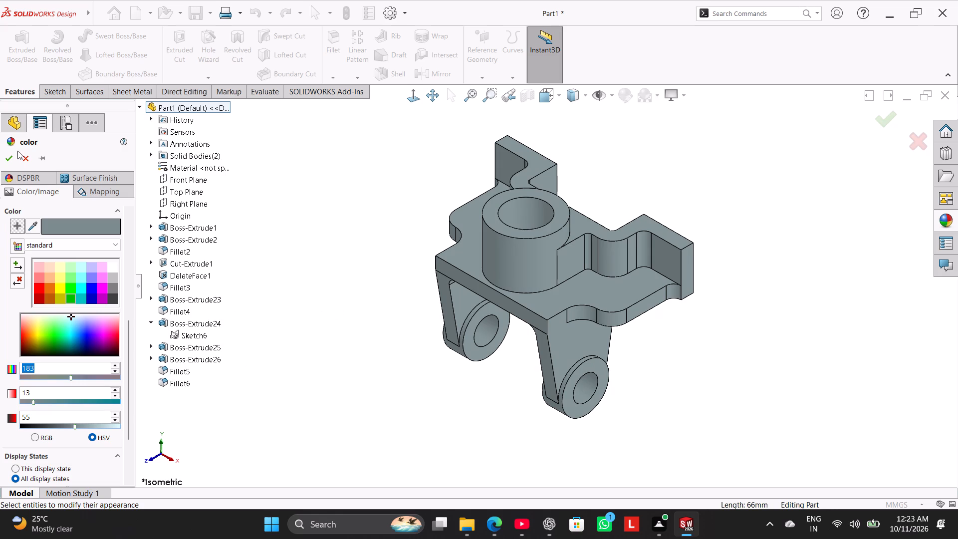
click(8, 158)
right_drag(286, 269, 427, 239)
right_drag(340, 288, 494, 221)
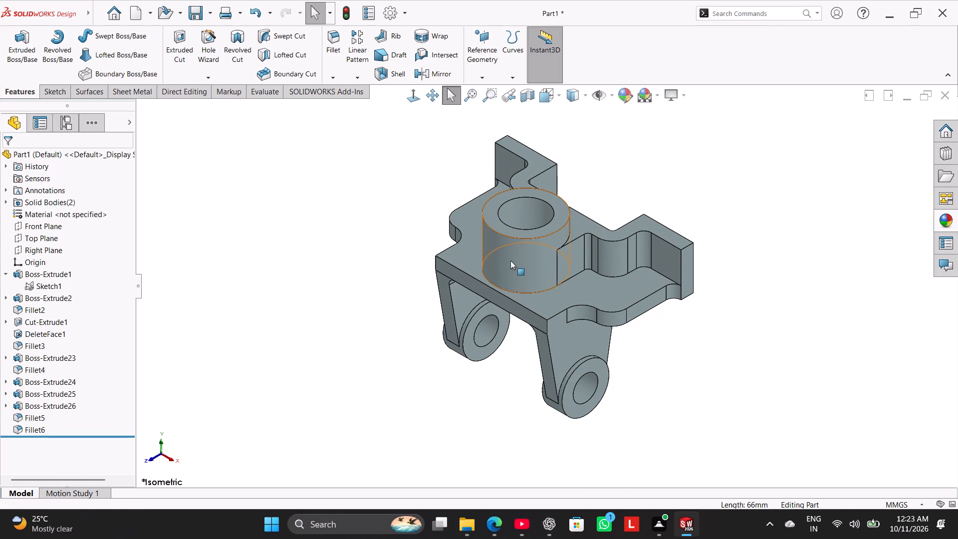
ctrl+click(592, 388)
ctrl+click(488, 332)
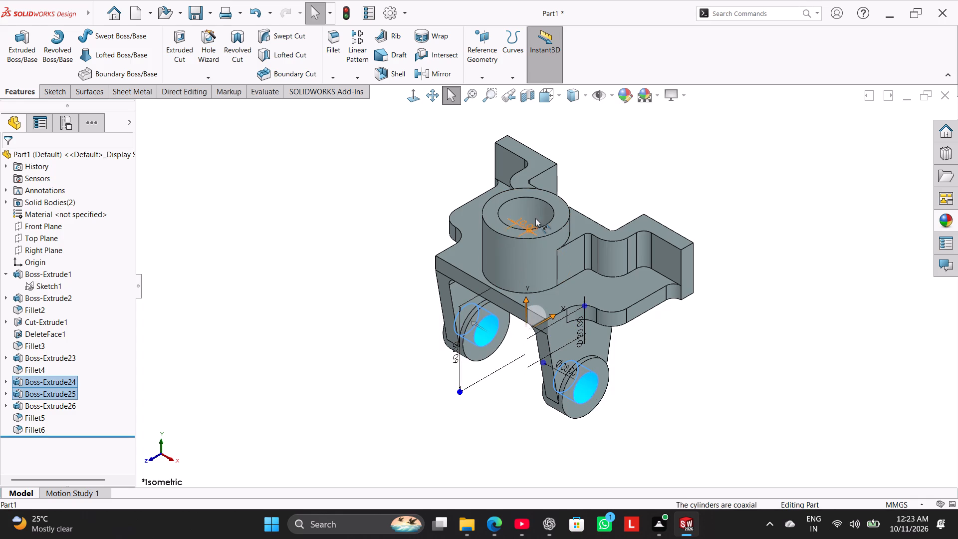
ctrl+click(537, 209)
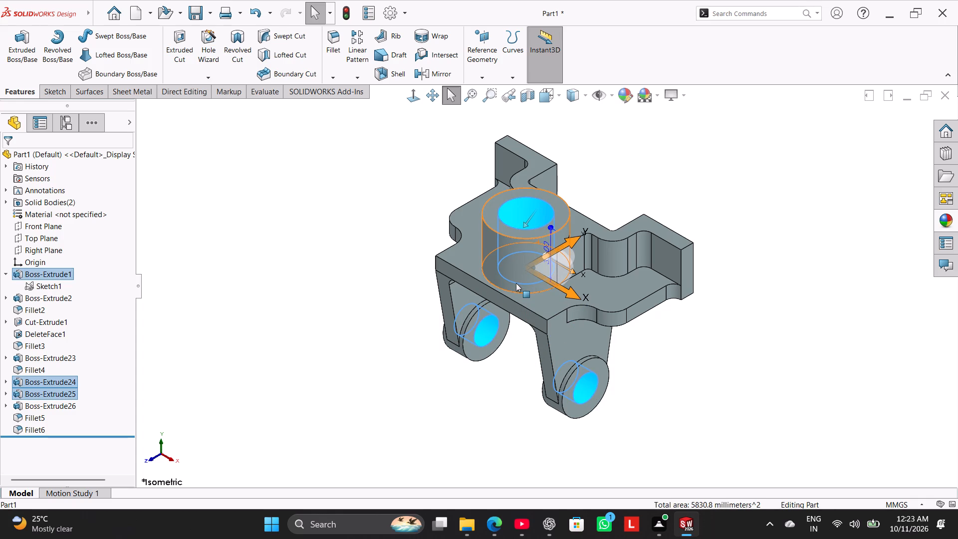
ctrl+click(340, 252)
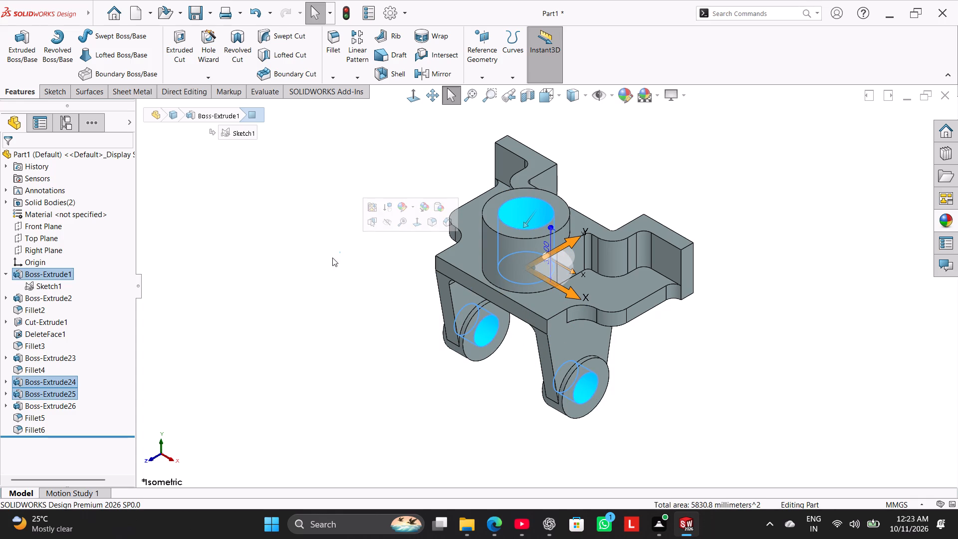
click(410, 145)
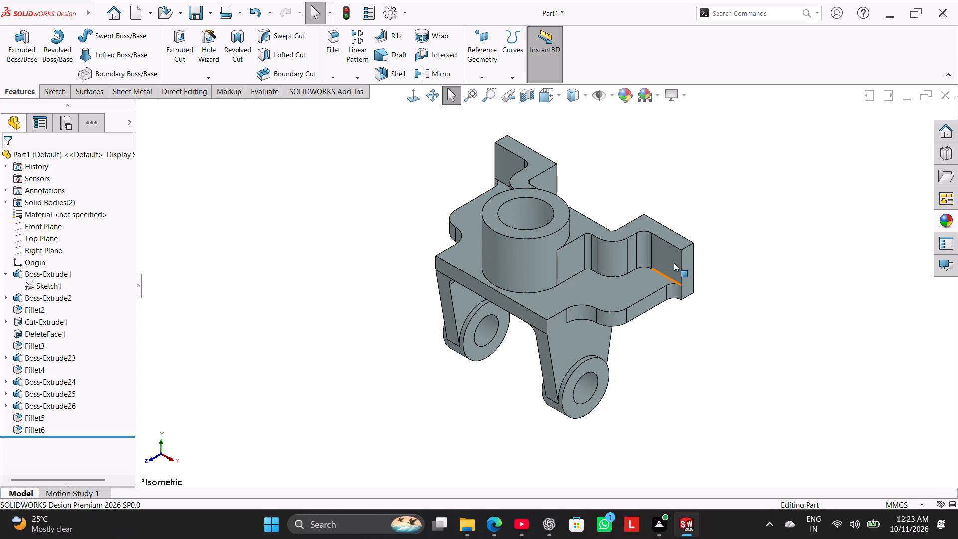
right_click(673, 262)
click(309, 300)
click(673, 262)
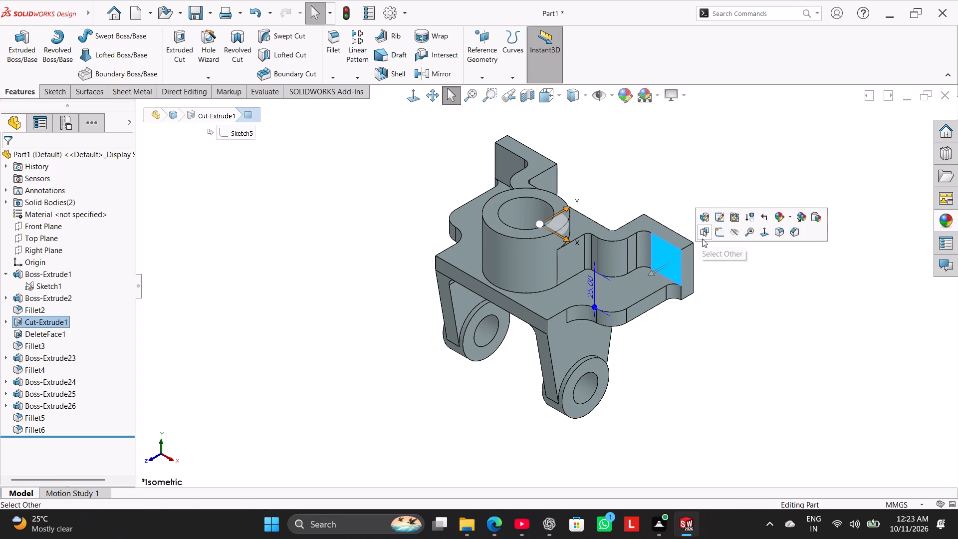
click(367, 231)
Set up a plain Hole Wizard hole using ISO drill sizes with a size of Ø10.0.
click(216, 56)
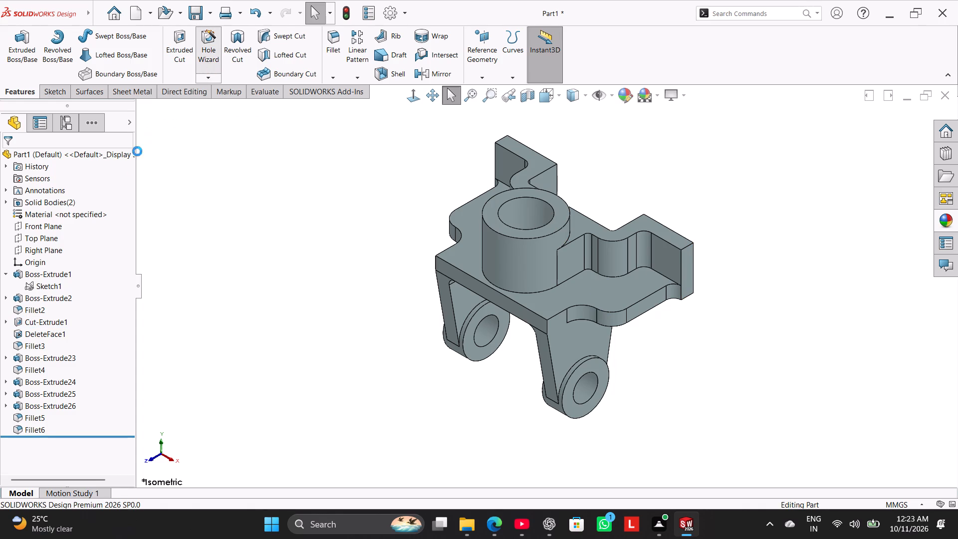
click(77, 221)
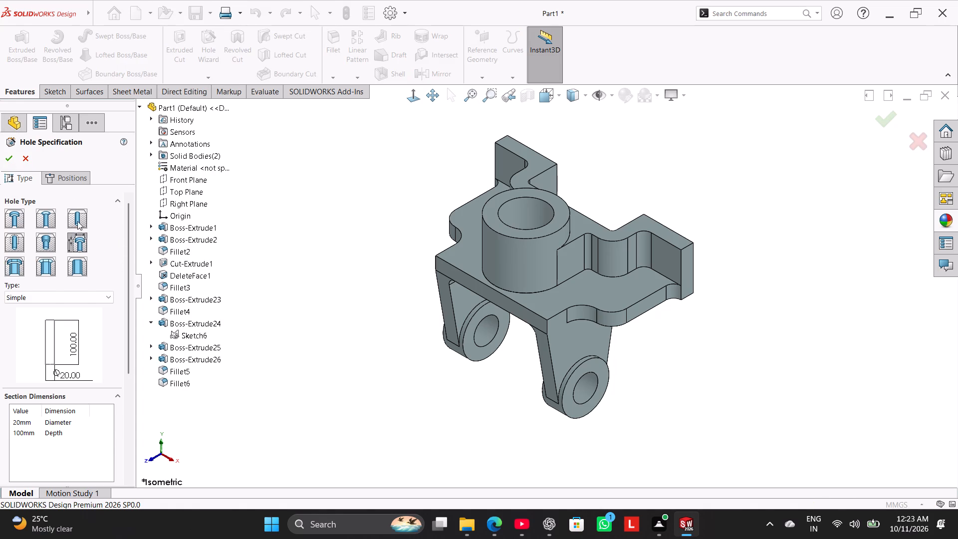
click(74, 374)
click(65, 397)
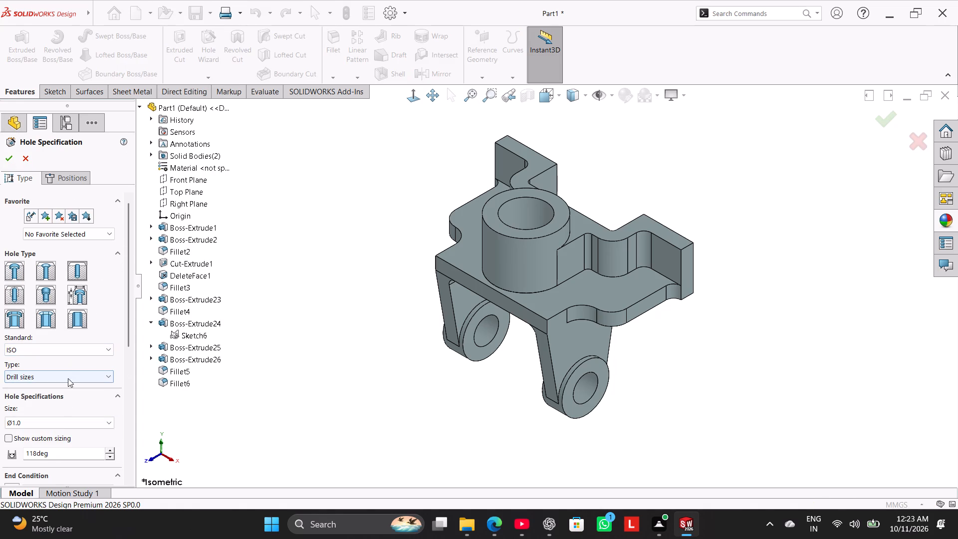
click(75, 422)
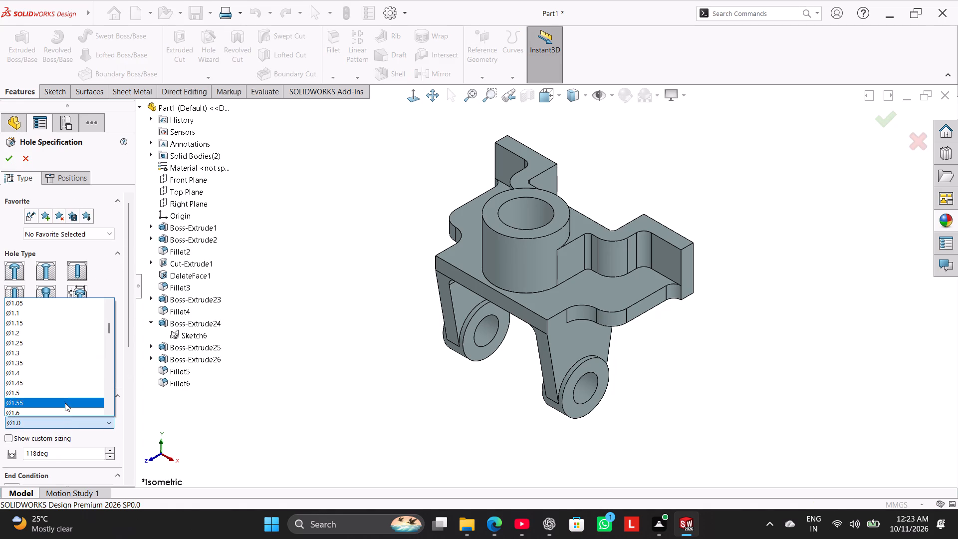
scroll(64, 367, down, 8)
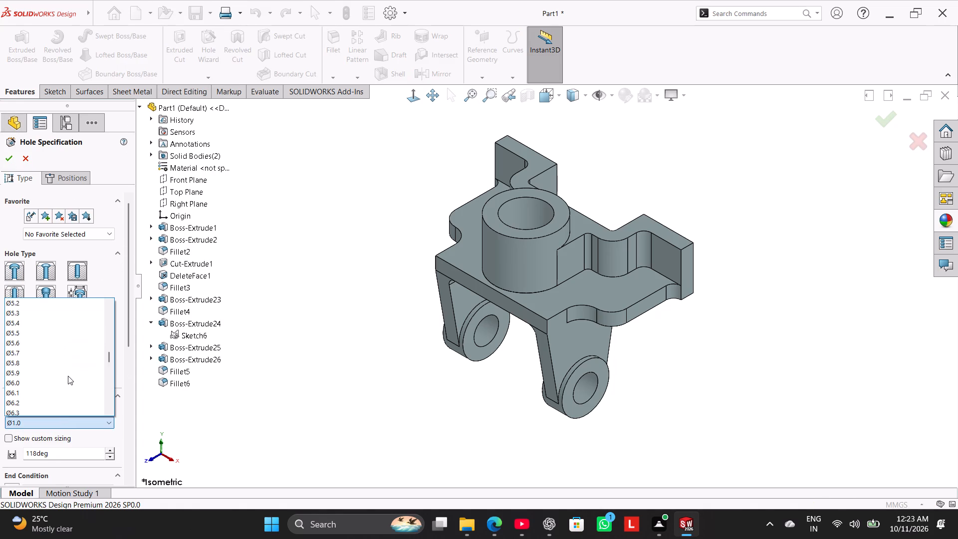
scroll(68, 376, down, 5)
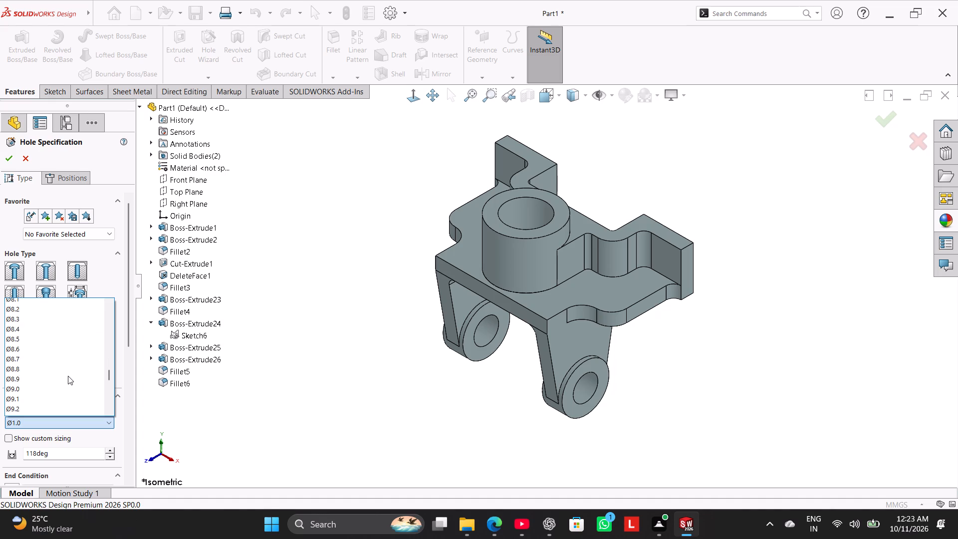
scroll(65, 404, down, 1)
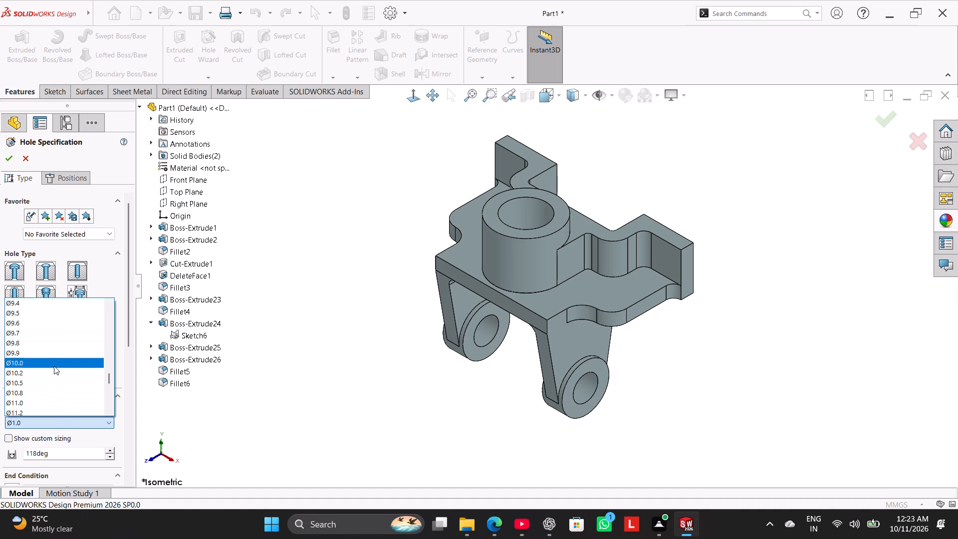
click(54, 364)
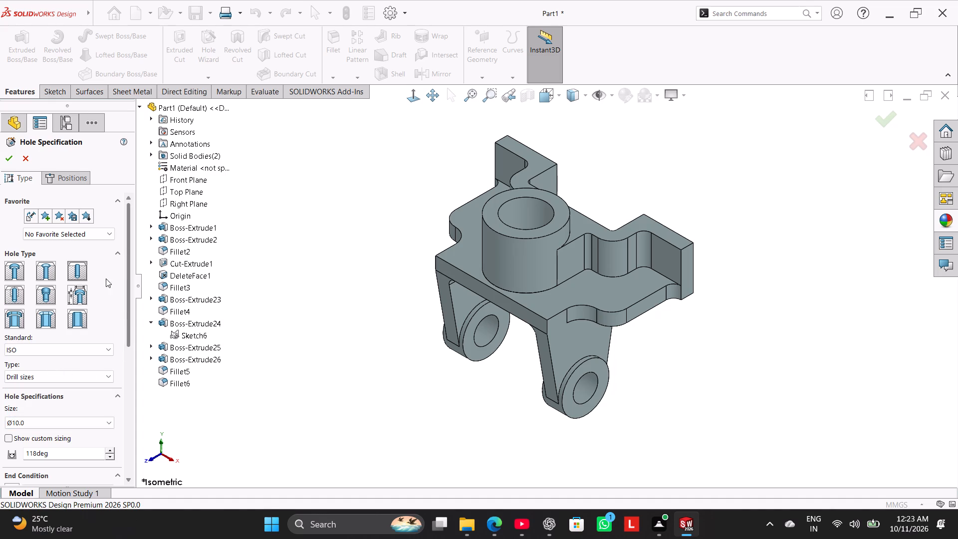
Place the hole centre on the flat inner face of one raised end wall and dimension it 12 mm from the top edge.
click(71, 177)
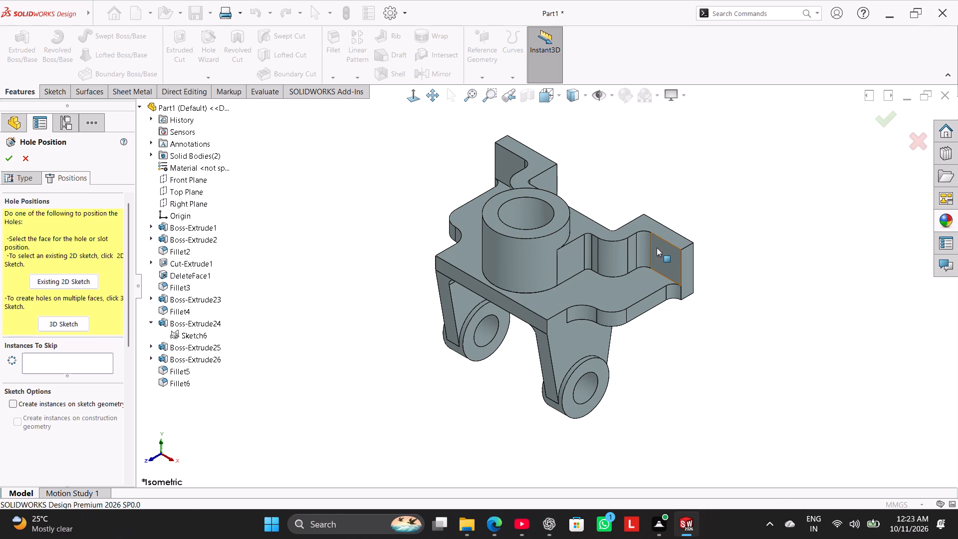
click(663, 252)
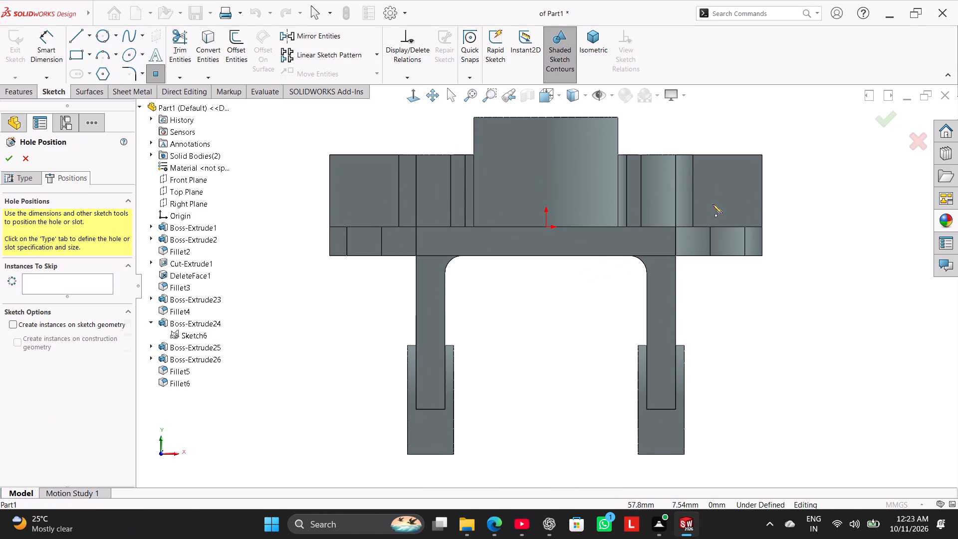
click(731, 187)
click(47, 52)
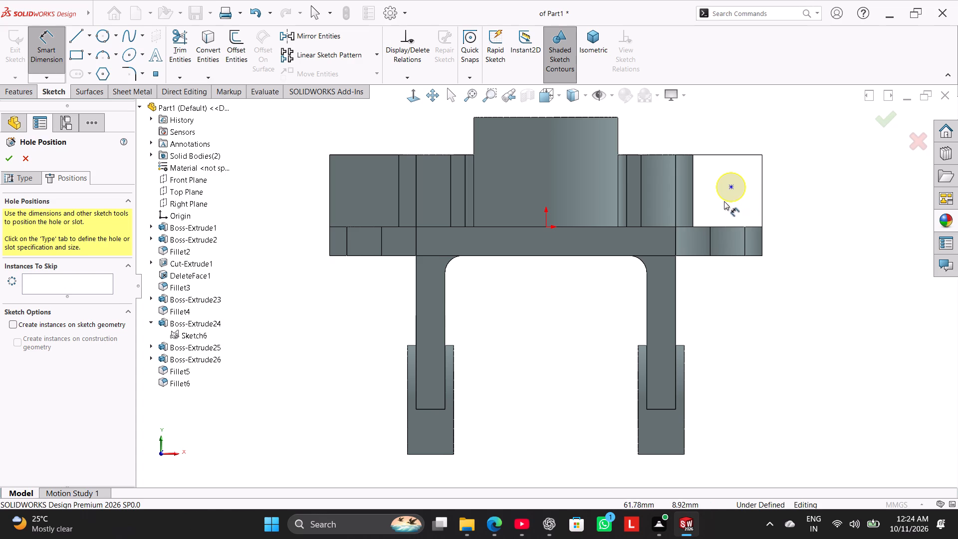
click(732, 186)
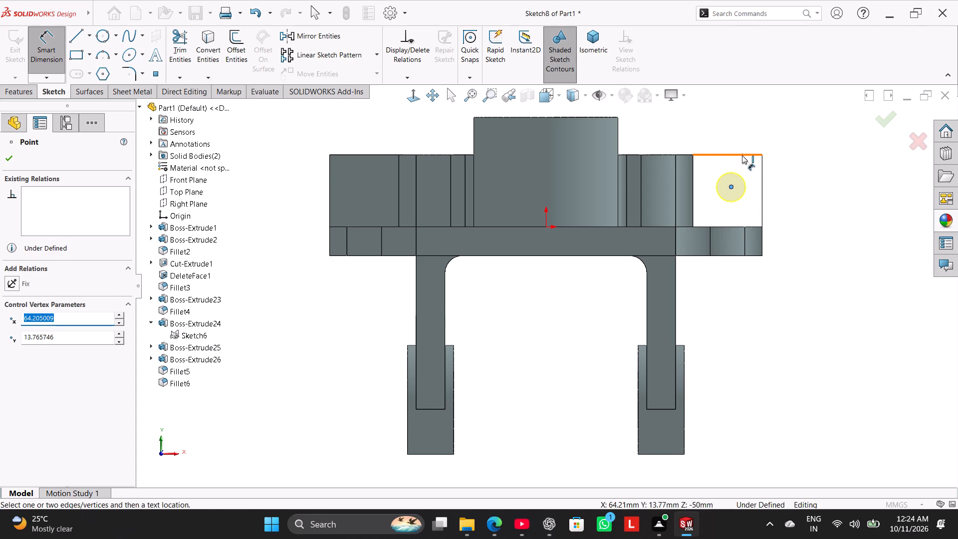
click(742, 155)
click(798, 172)
key(1)
key(2)
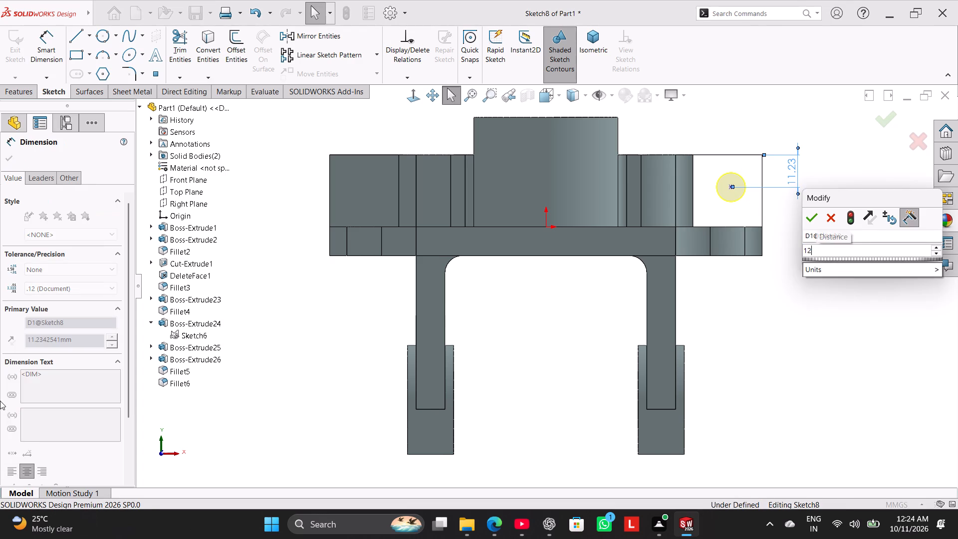
key(Return)
Dimension the hole centre 12 mm from the outer vertical edge of the end wall face.
click(730, 190)
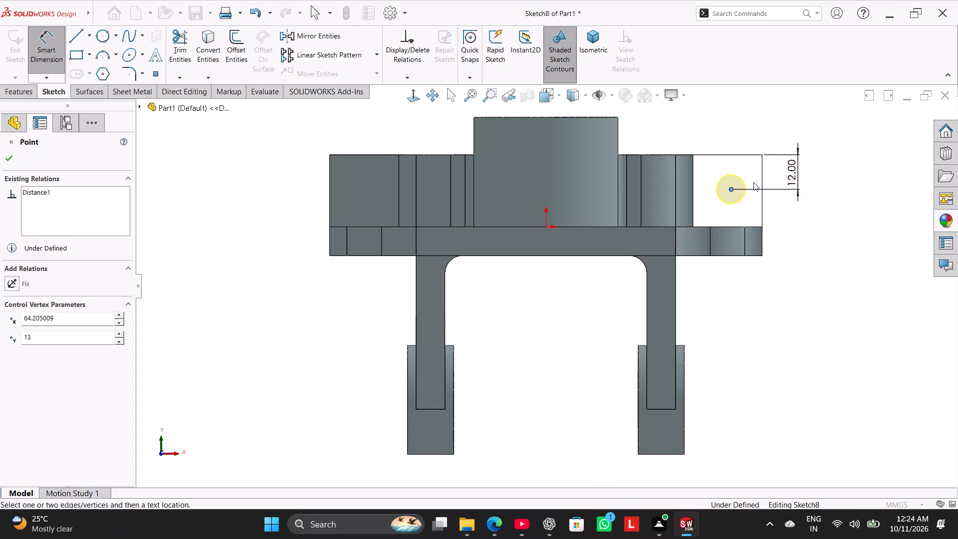
click(763, 179)
drag(761, 173, 760, 168)
click(746, 135)
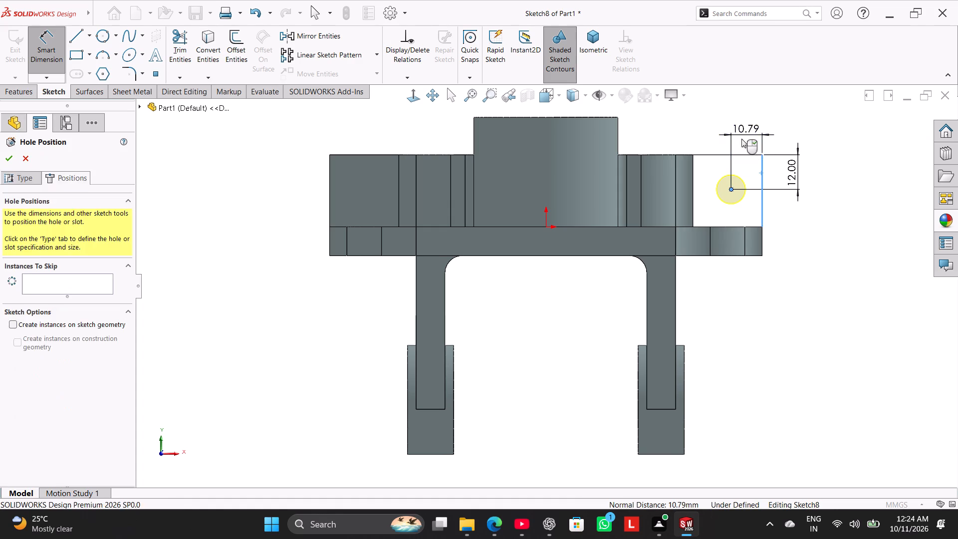
text(12)
key(Return)
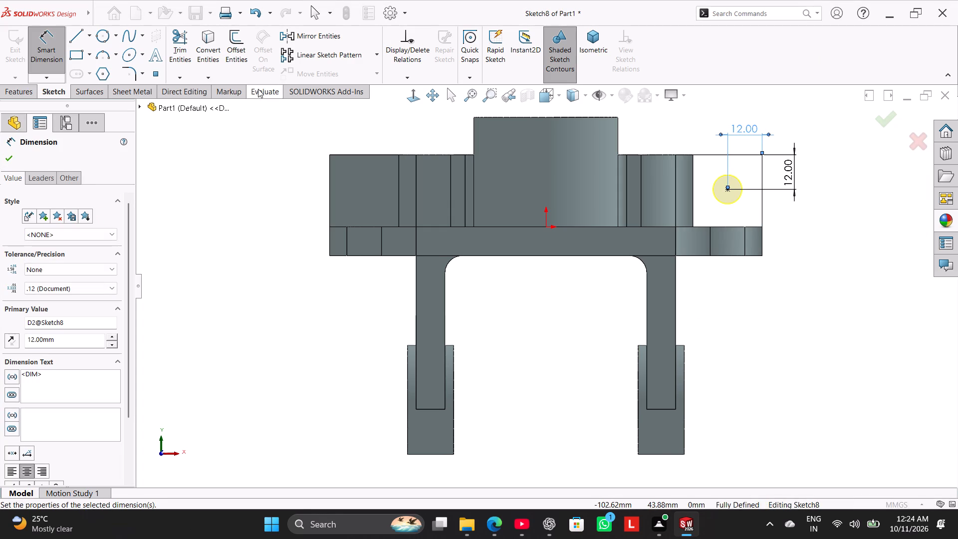
Sketch a vertical construction centreline upward from the origin through the boss.
click(88, 40)
click(100, 64)
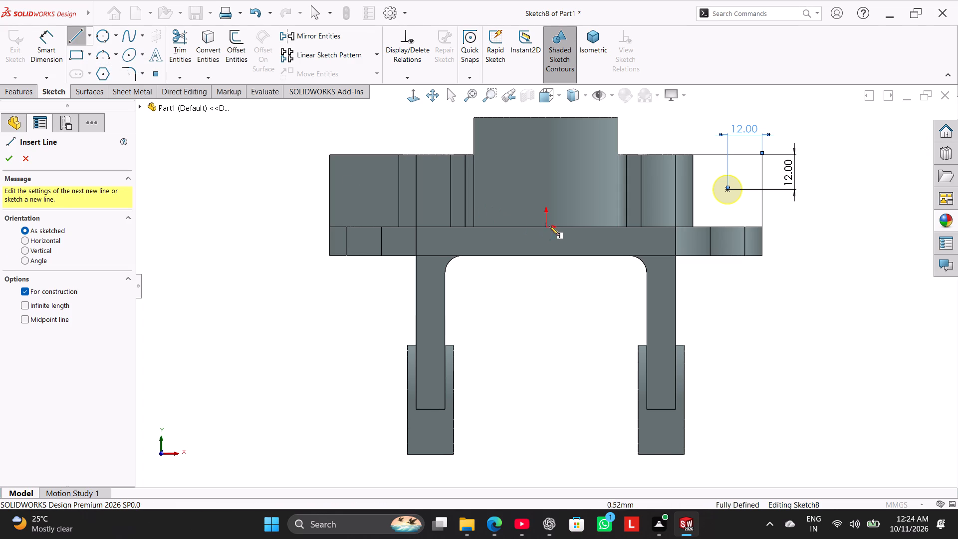
click(545, 226)
click(546, 147)
right_click(559, 156)
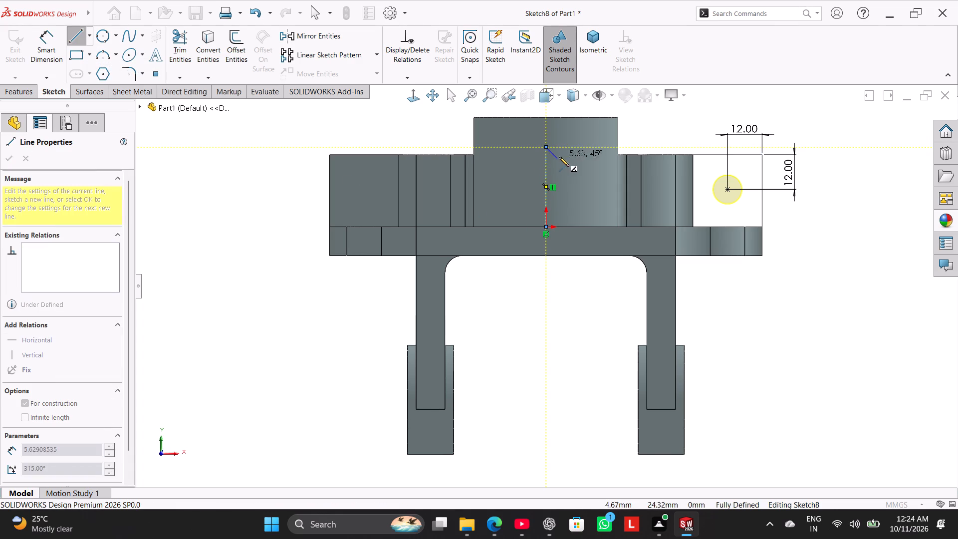
right_click(582, 161)
click(598, 169)
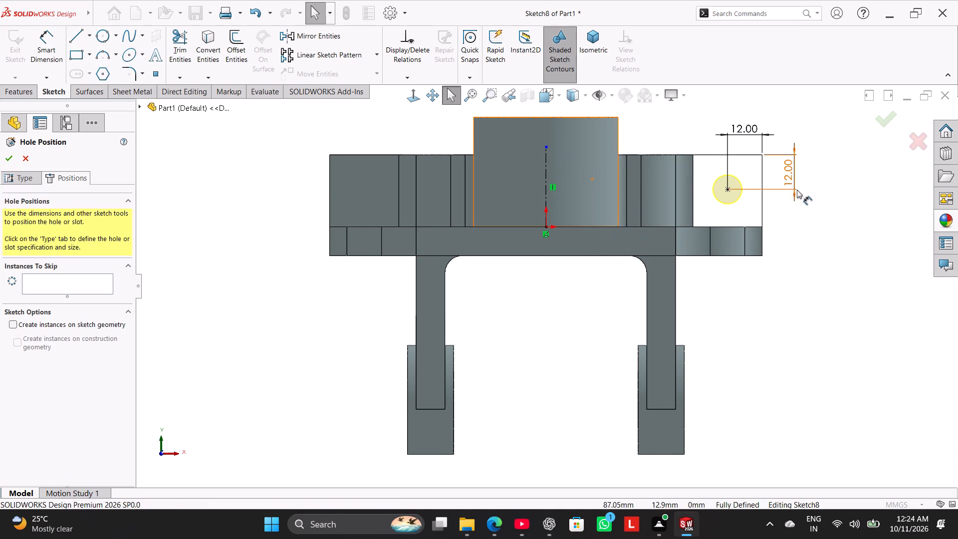
Mirror the hole centre about the centreline onto the opposite end wall and finish the Ø10.0 hole feature.
right_click(778, 227)
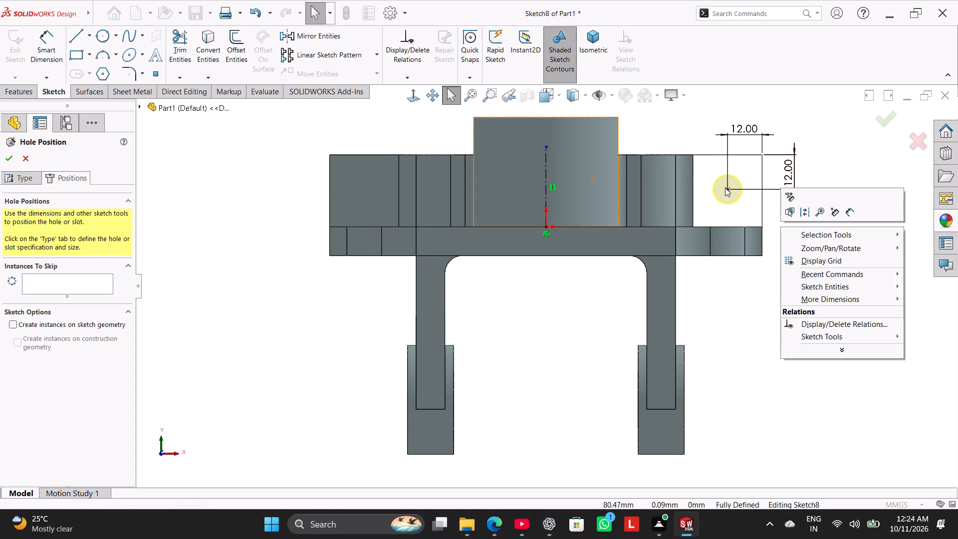
click(746, 282)
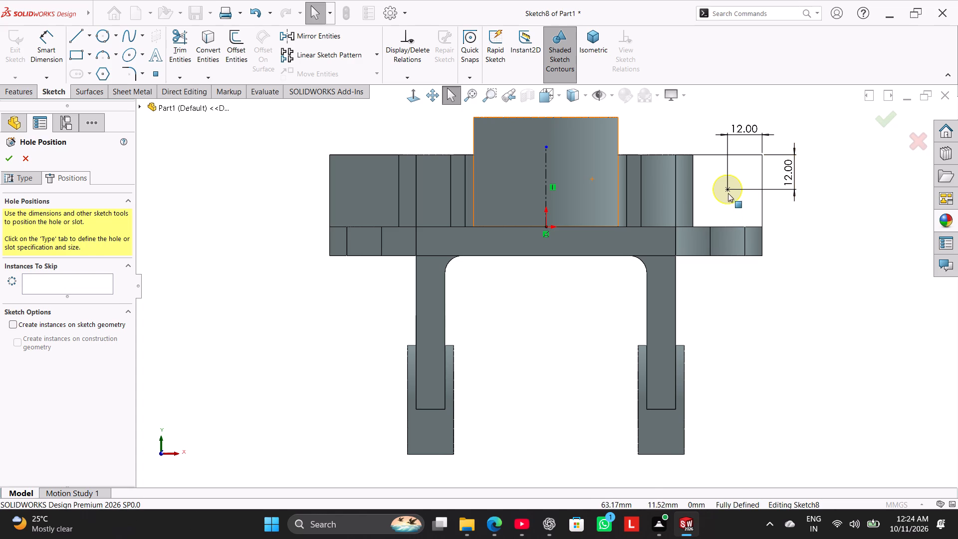
ctrl+click(729, 192)
ctrl+click(544, 170)
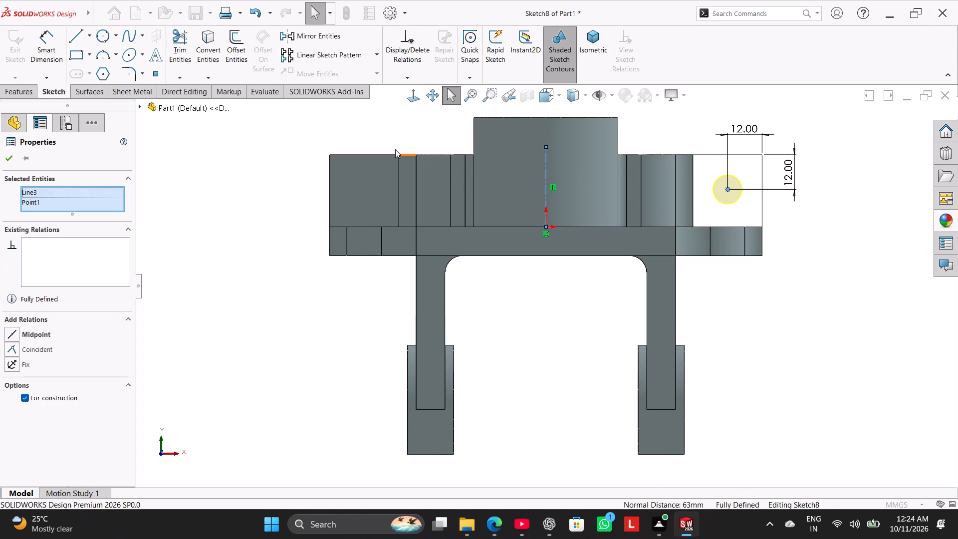
click(325, 36)
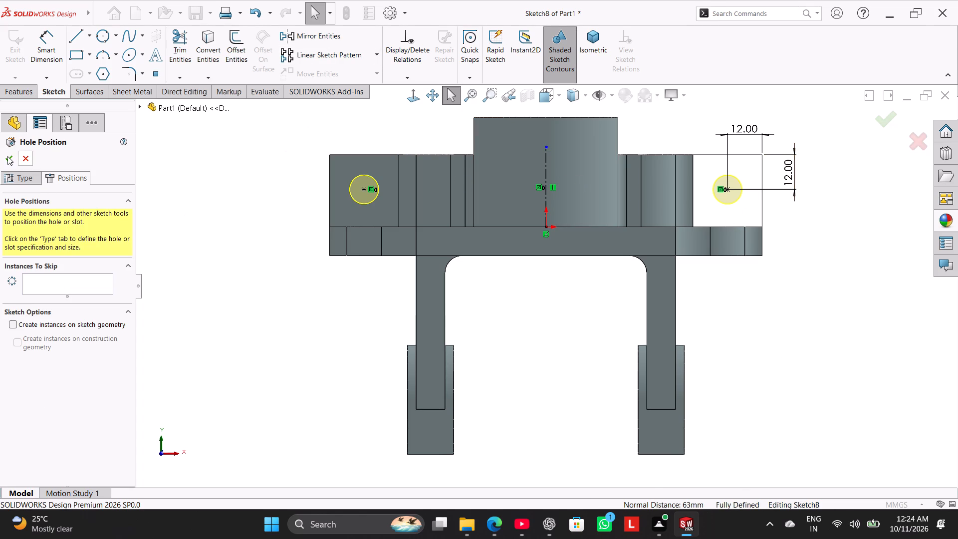
click(7, 156)
Apply the sandblasted aluminum appearance to the inner faces of the boss bore, both leg ring bores and both wall holes.
middle_drag(218, 268, 159, 365)
right_drag(205, 341, 352, 238)
click(251, 292)
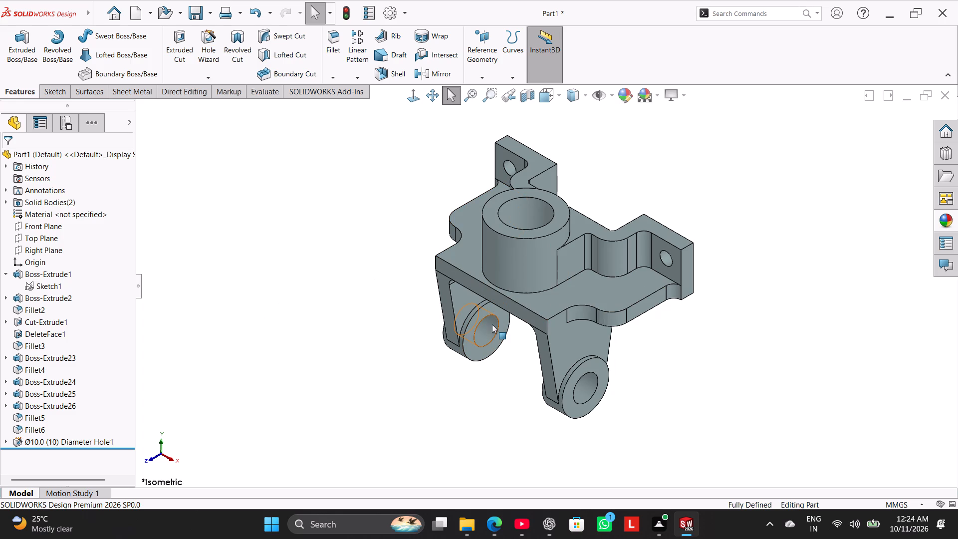
ctrl+click(492, 324)
ctrl+click(538, 203)
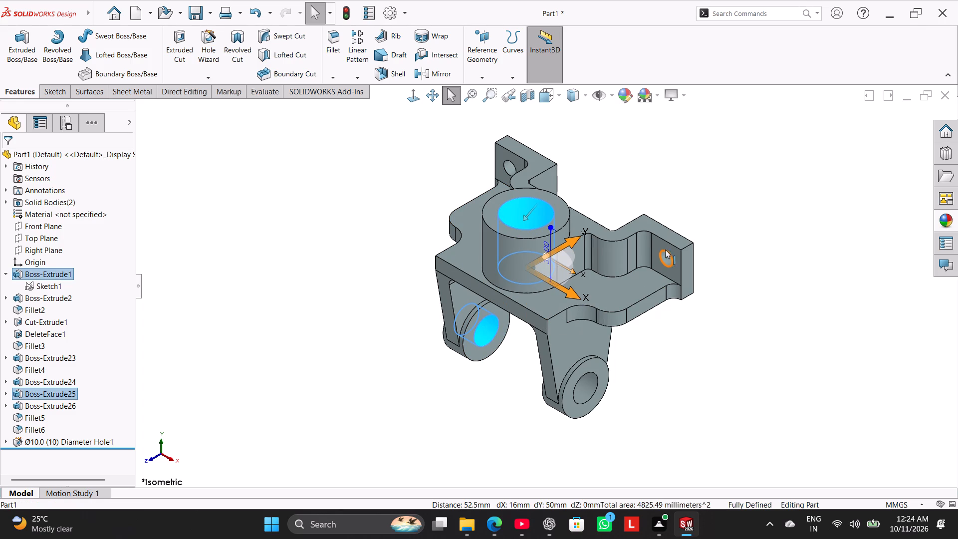
ctrl+click(666, 258)
ctrl+click(590, 389)
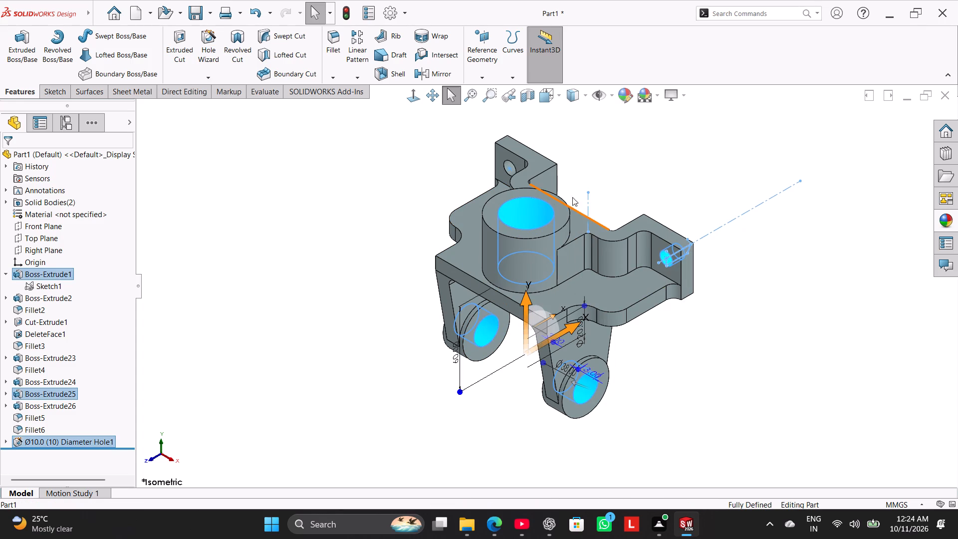
ctrl+click(514, 172)
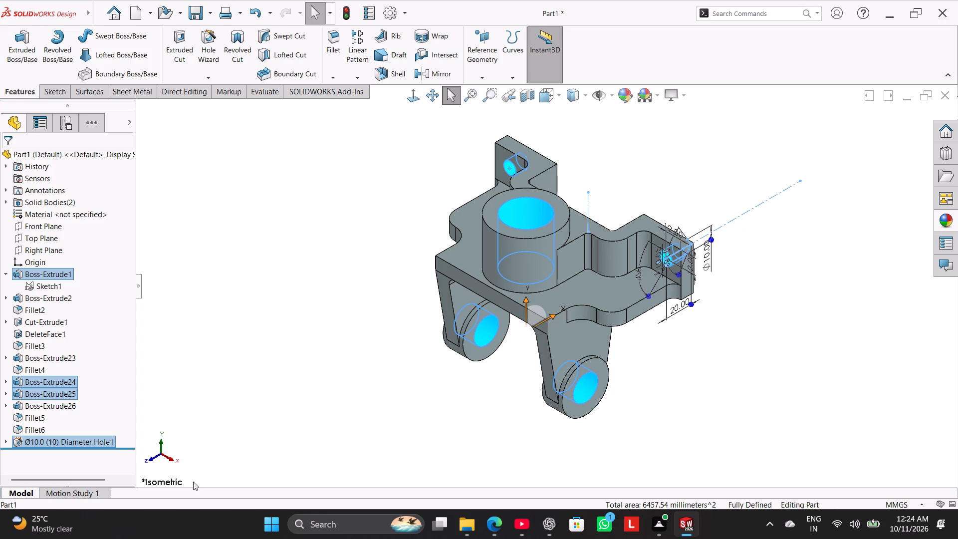
ctrl+click(953, 216)
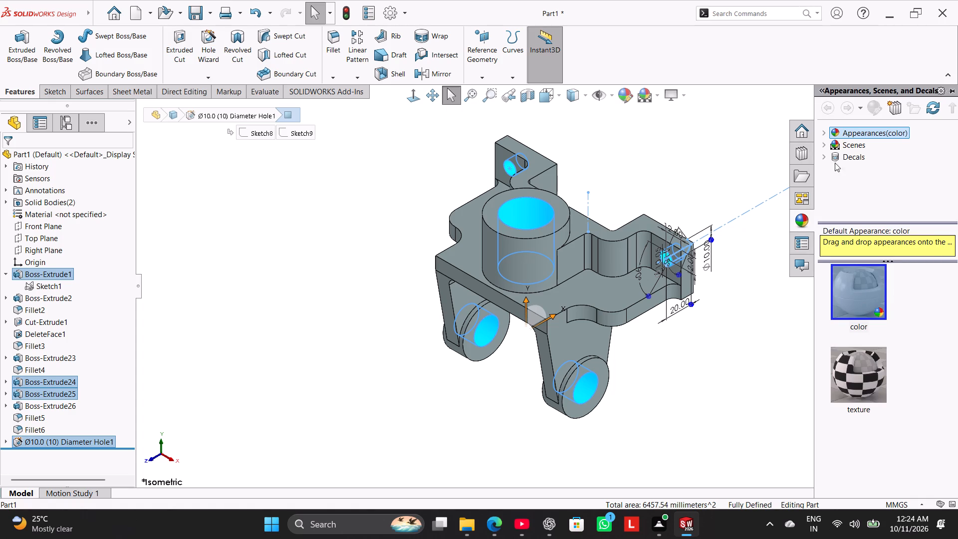
click(822, 135)
click(836, 155)
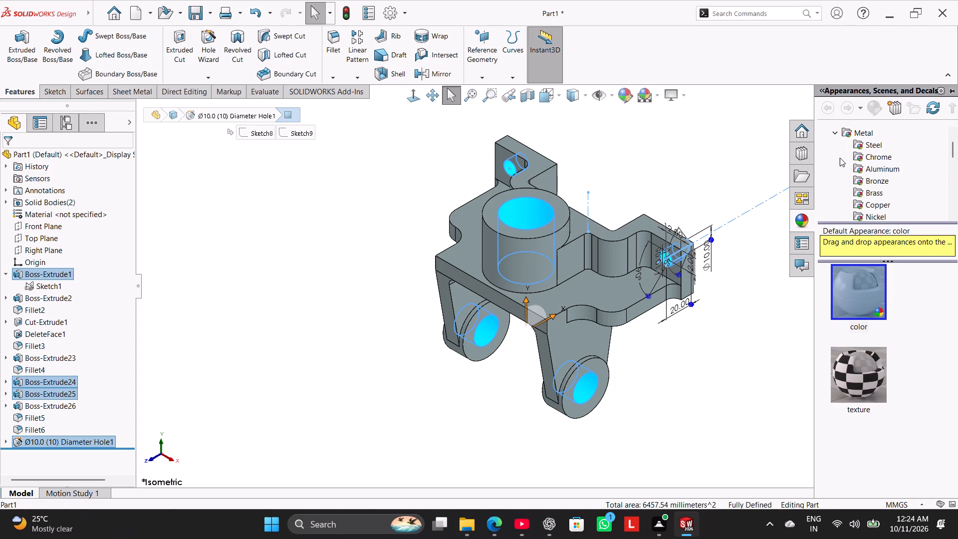
click(873, 166)
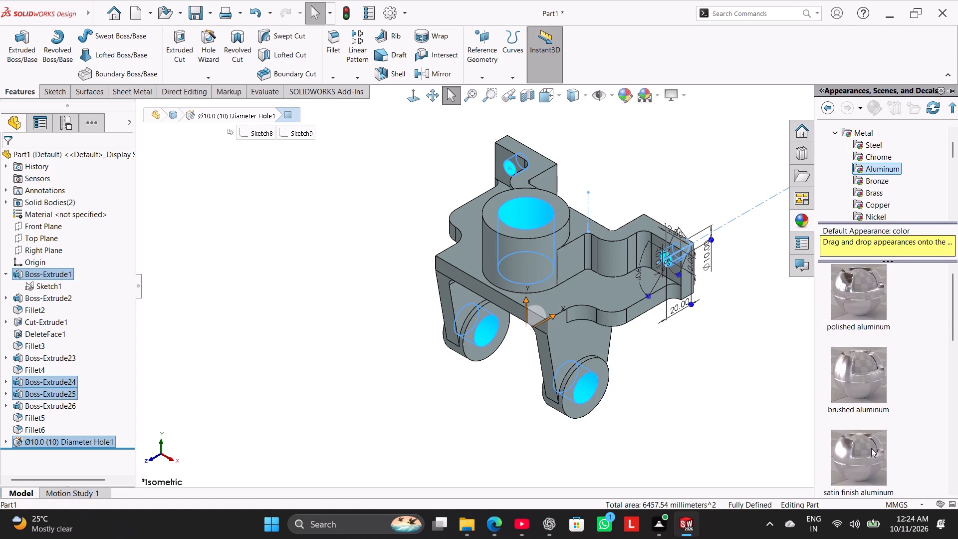
scroll(871, 448, down, 1)
click(866, 451)
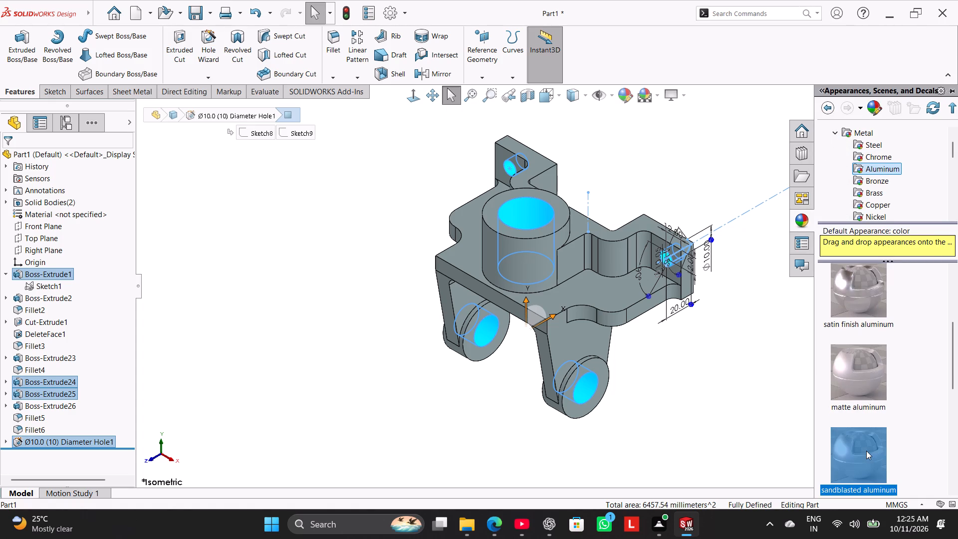
click(866, 451)
double_click(866, 451)
click(352, 381)
right_drag(331, 385, 448, 292)
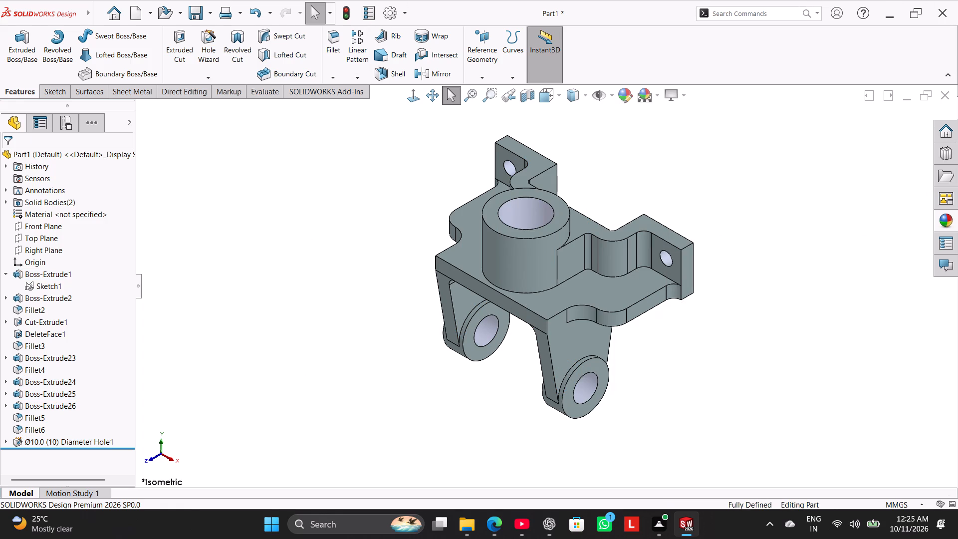
Save the part as Twin Lug Mounting Bracket in SOLIDWORKS Part format in the Work folder.
click(209, 13)
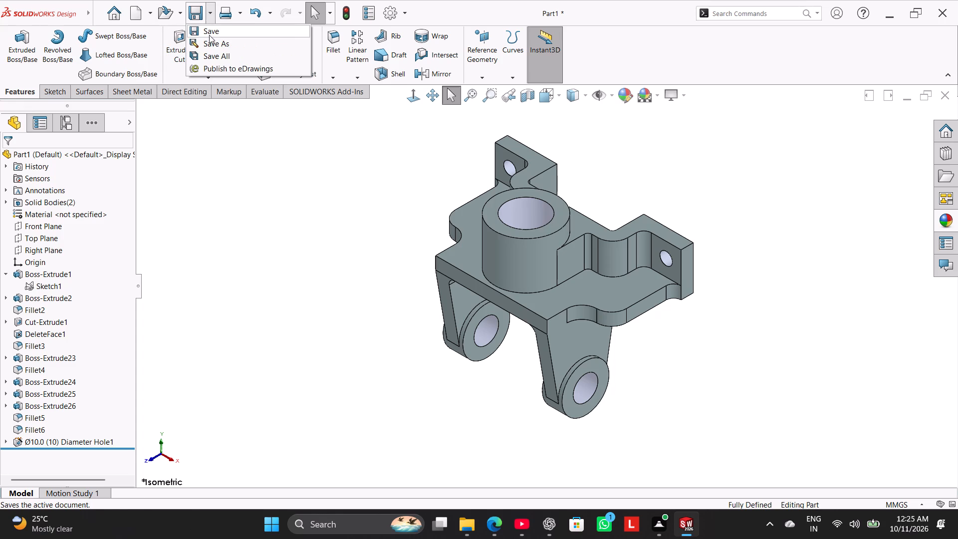
click(214, 42)
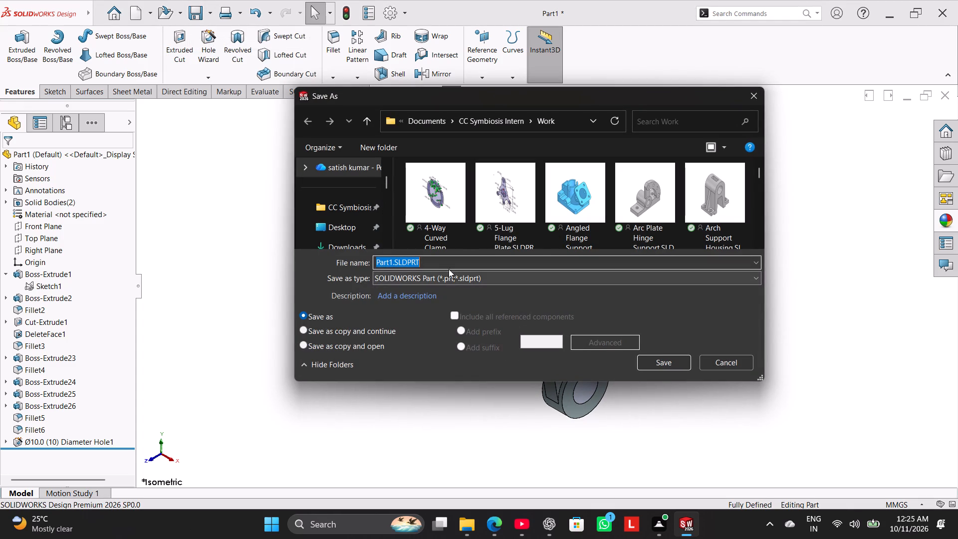
key(ctrl+v)
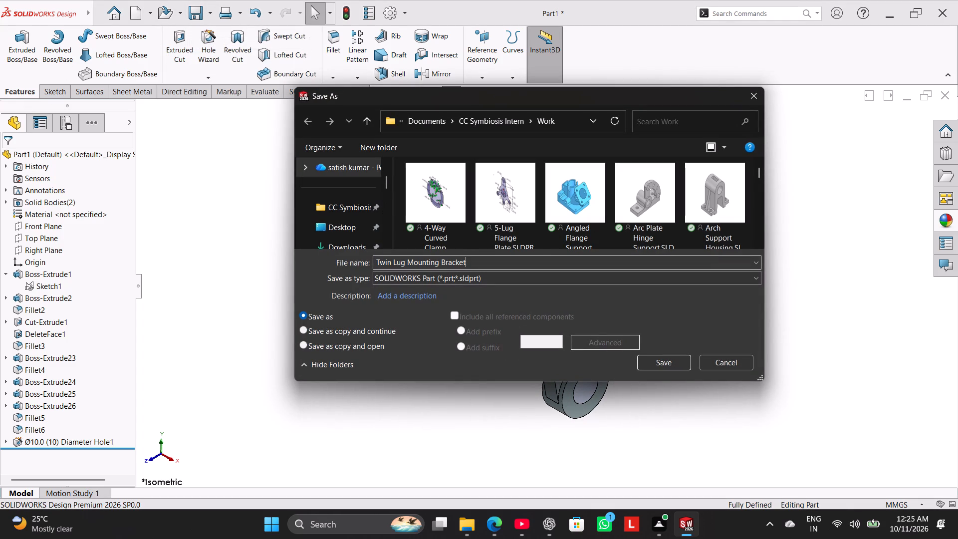
click(649, 360)
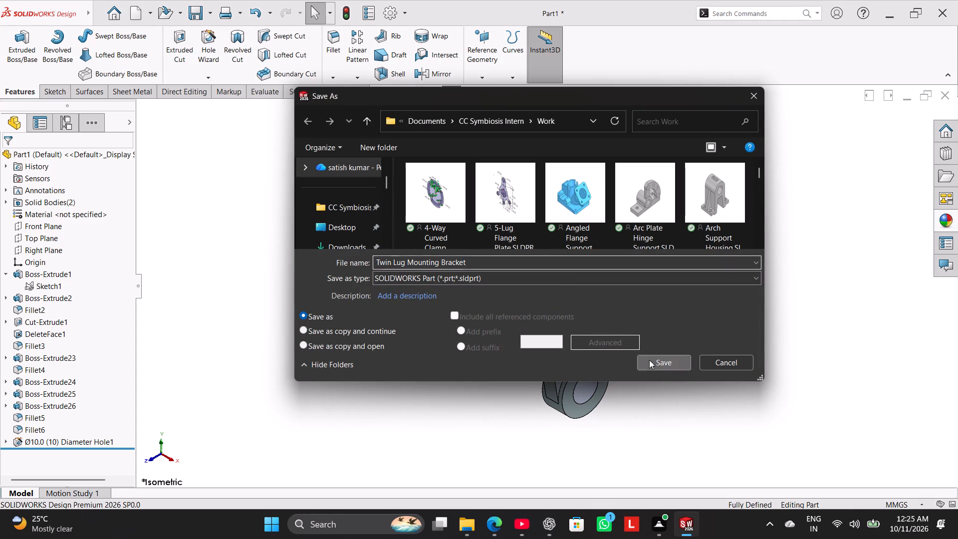
Save a PDF copy of the part as Twin Lug Mounting Bracket.pdf in the Work folder.
click(211, 10)
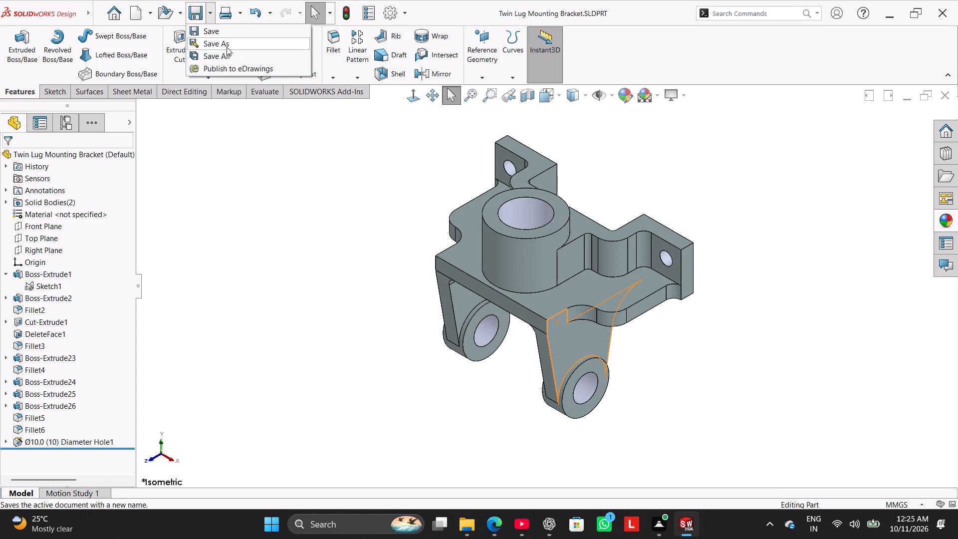
click(227, 47)
click(451, 277)
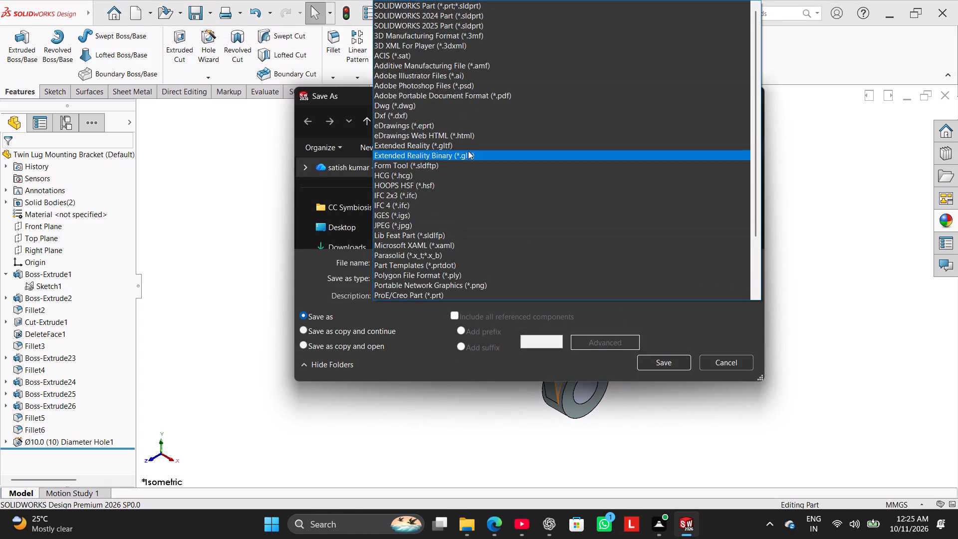
click(492, 94)
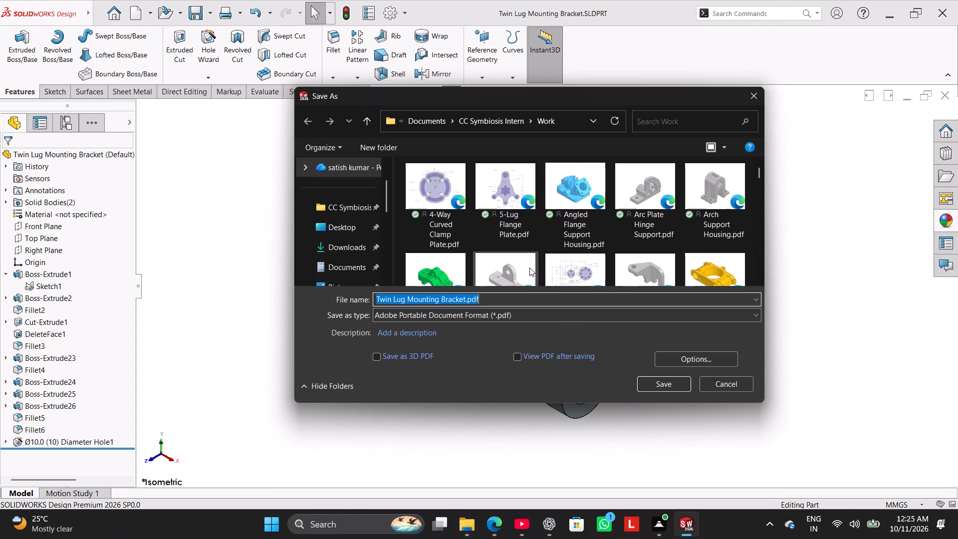
click(645, 380)
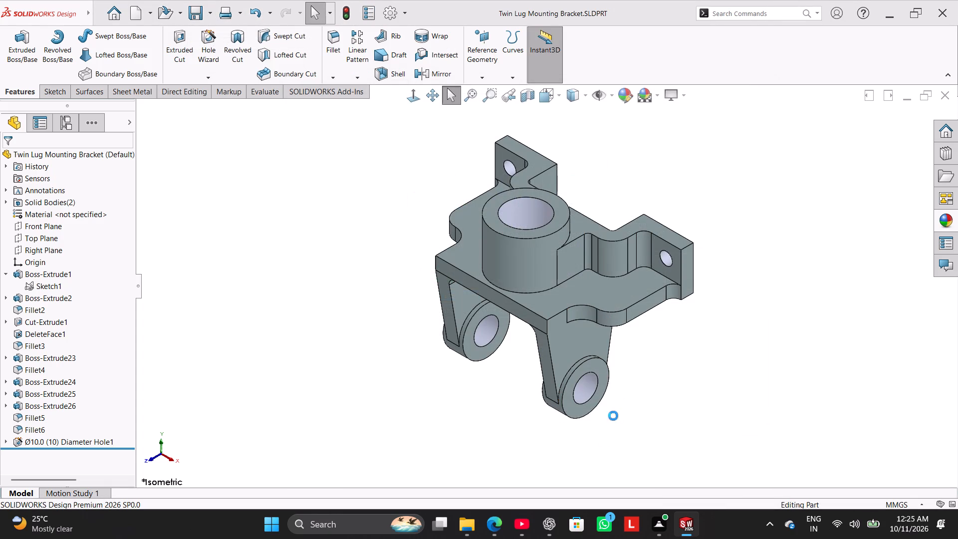